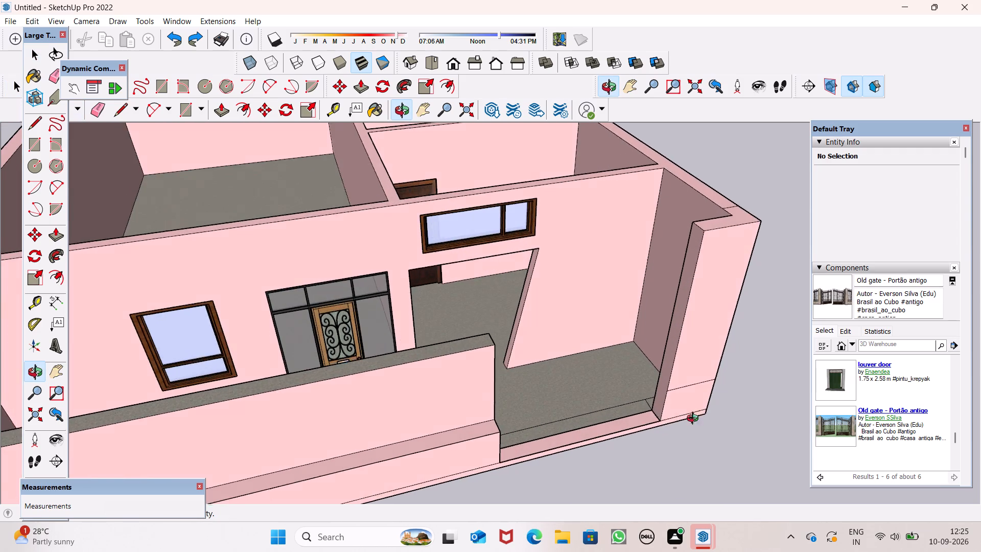
Raise the small grey floor face behind the front corner pillar by 6', matching the height of the front parapet wall.
middle_click_drag(695, 420, 517, 510)
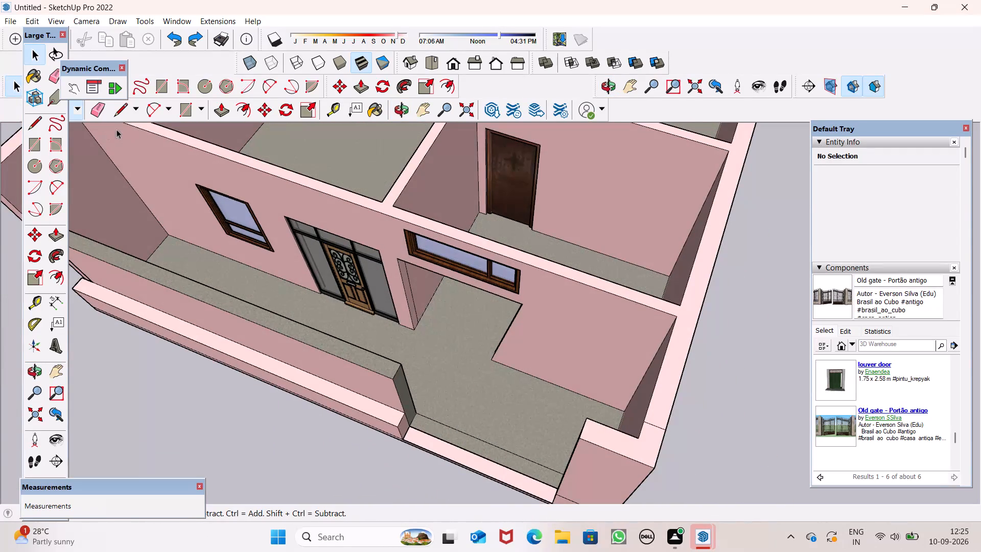
left_click(225, 111)
middle_click_drag(670, 418, 760, 521)
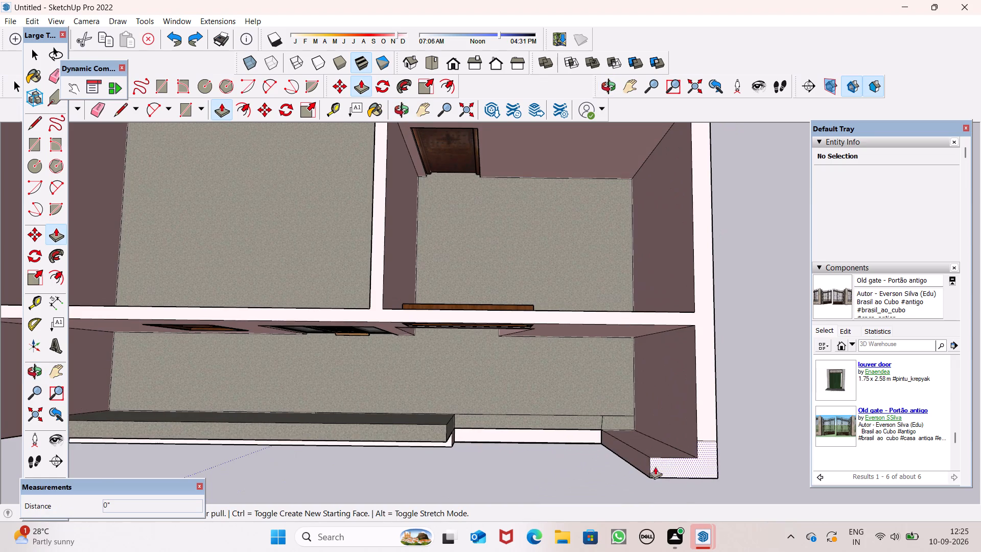
left_click_drag(624, 421, 484, 440)
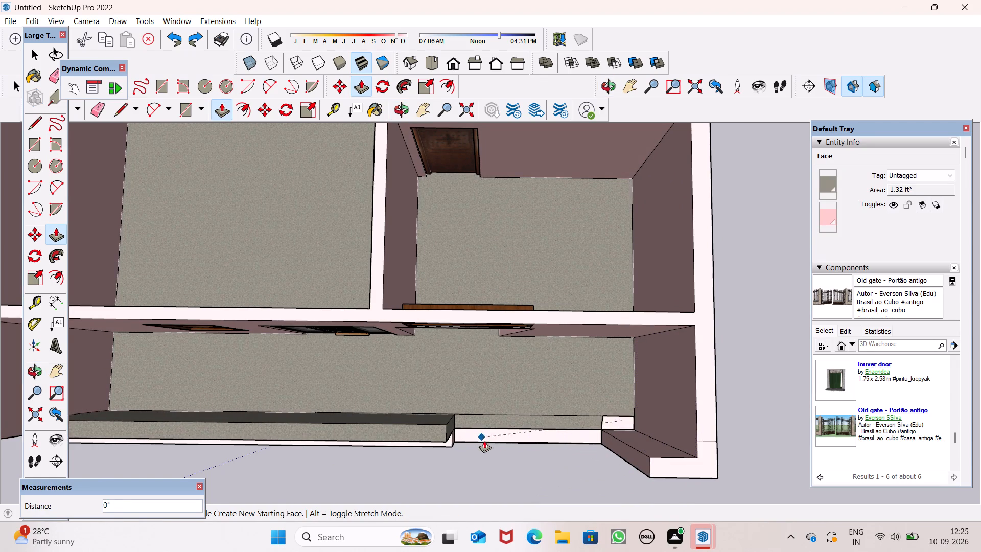
left_click_drag(484, 440, 446, 438)
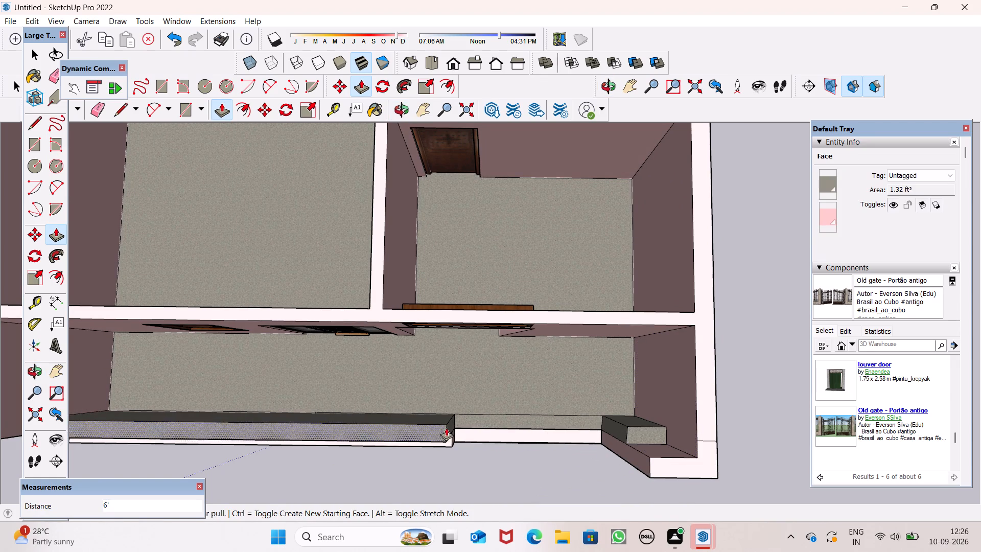
key("space")
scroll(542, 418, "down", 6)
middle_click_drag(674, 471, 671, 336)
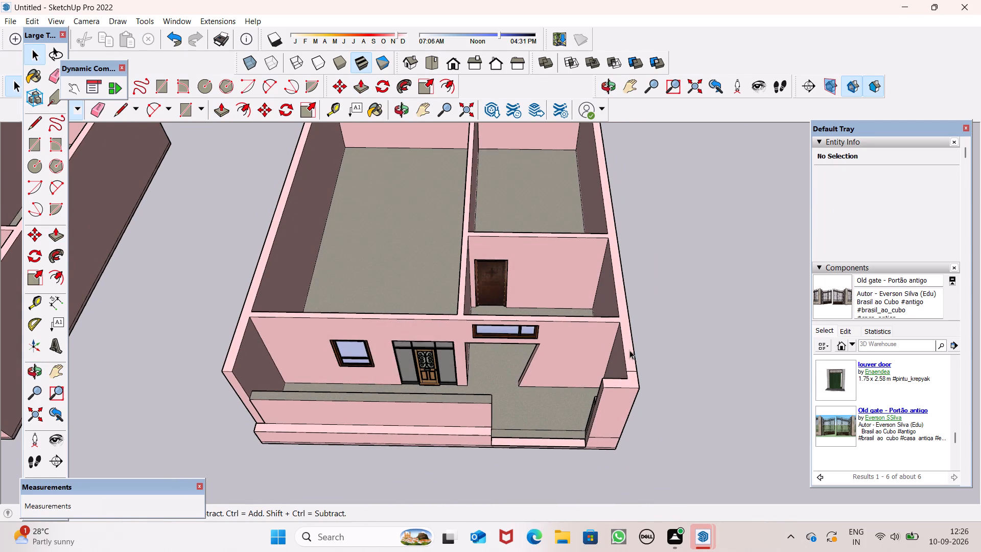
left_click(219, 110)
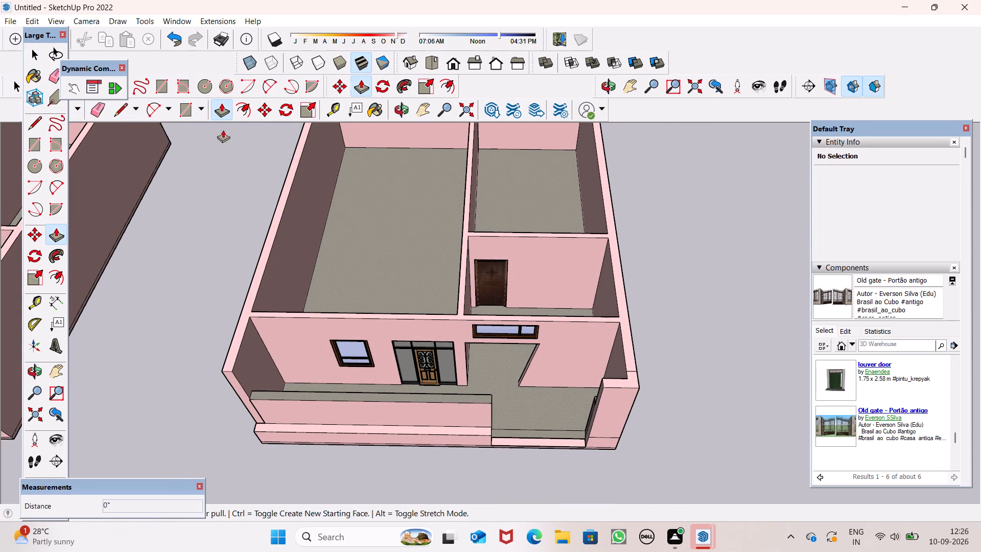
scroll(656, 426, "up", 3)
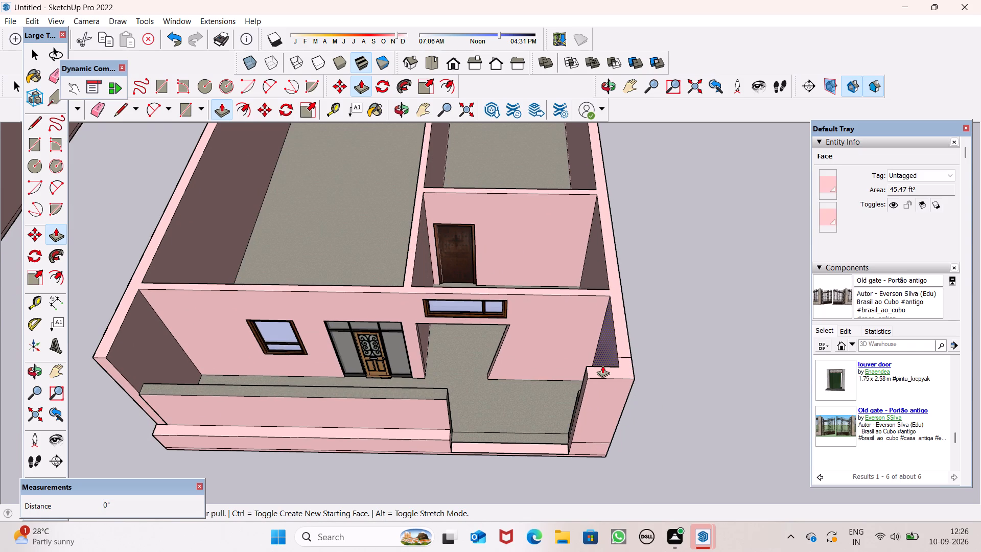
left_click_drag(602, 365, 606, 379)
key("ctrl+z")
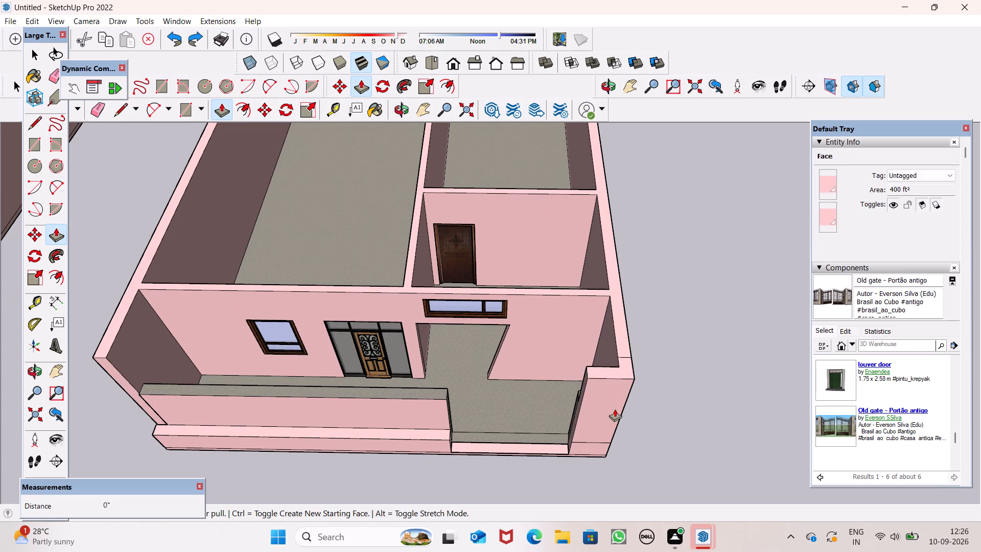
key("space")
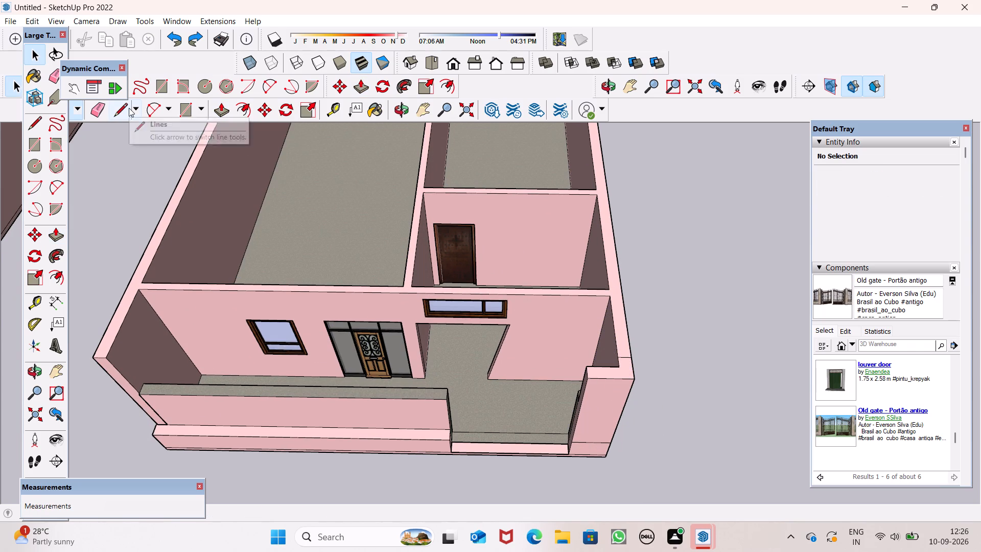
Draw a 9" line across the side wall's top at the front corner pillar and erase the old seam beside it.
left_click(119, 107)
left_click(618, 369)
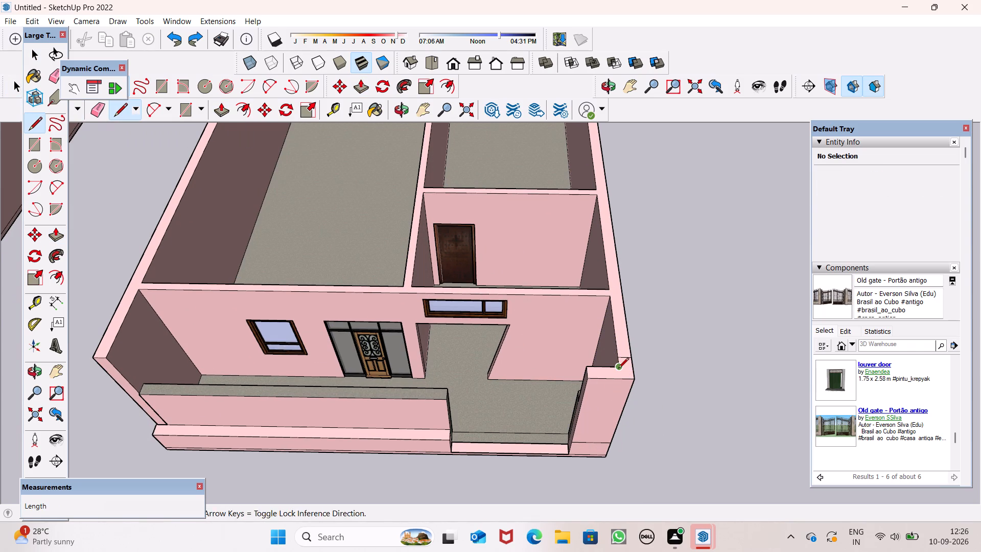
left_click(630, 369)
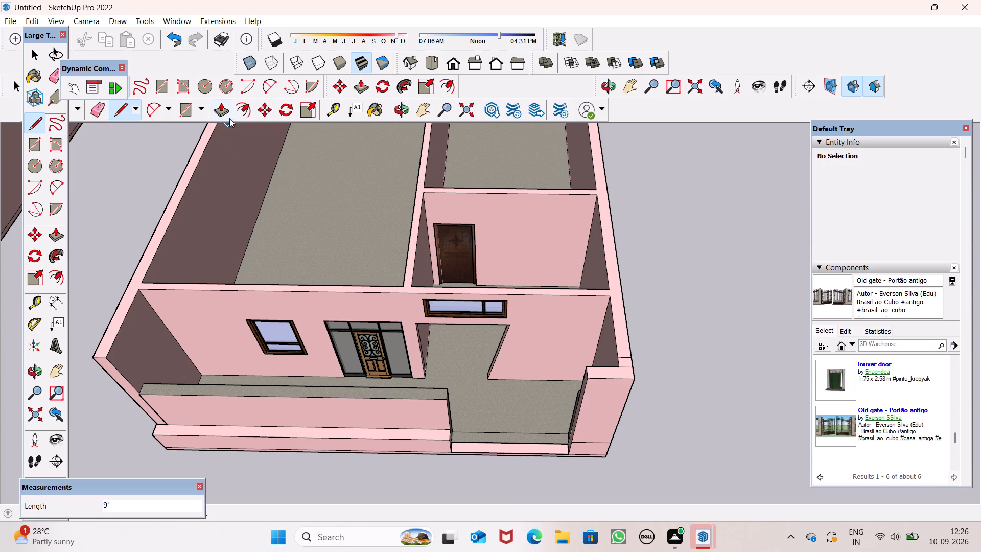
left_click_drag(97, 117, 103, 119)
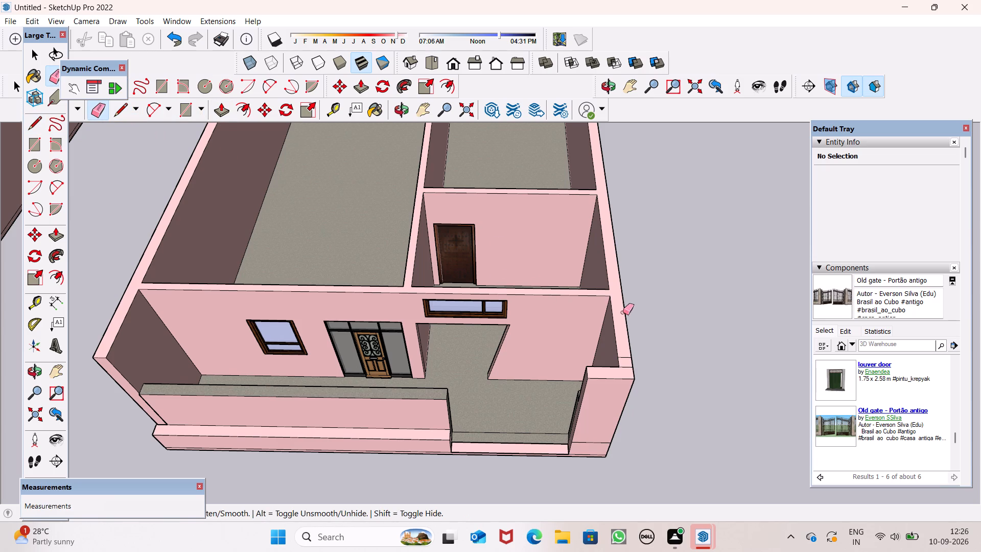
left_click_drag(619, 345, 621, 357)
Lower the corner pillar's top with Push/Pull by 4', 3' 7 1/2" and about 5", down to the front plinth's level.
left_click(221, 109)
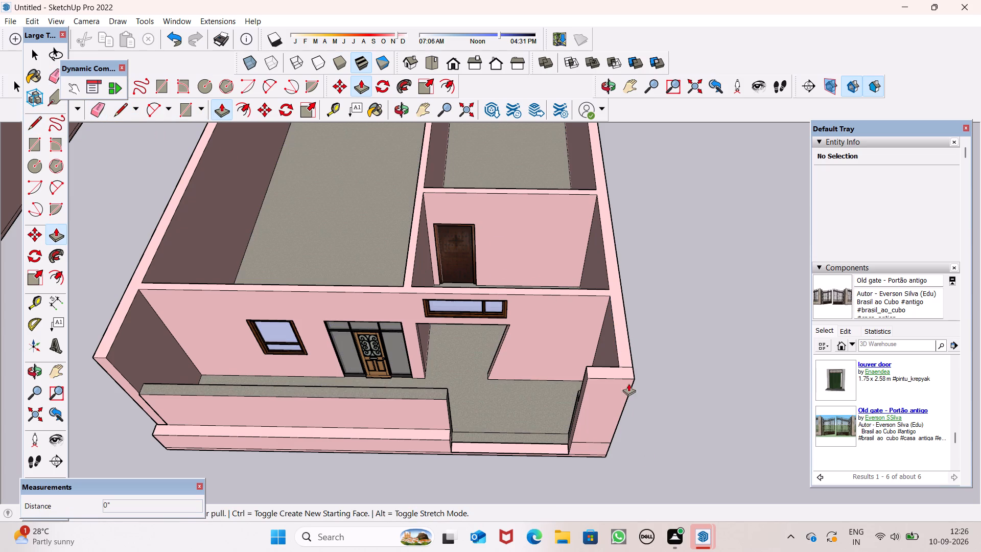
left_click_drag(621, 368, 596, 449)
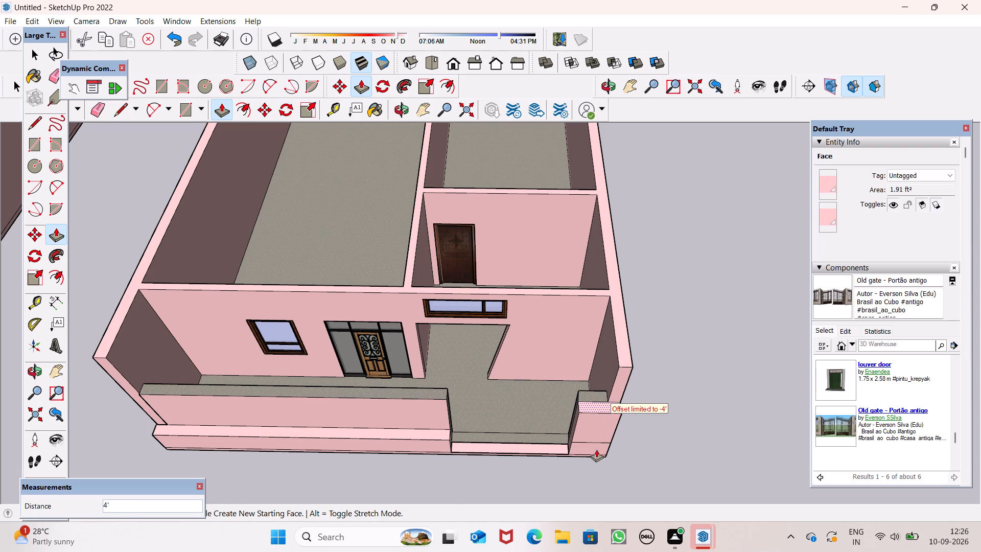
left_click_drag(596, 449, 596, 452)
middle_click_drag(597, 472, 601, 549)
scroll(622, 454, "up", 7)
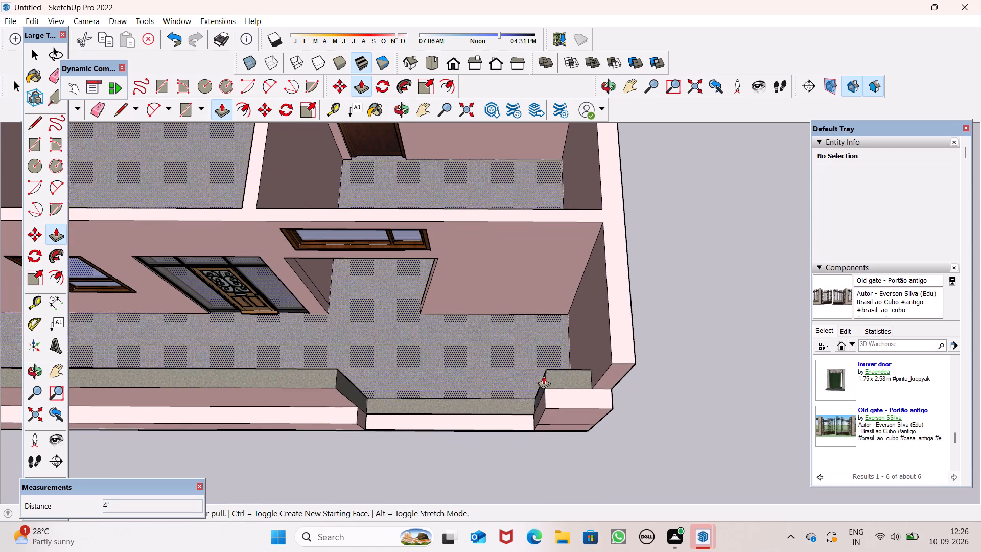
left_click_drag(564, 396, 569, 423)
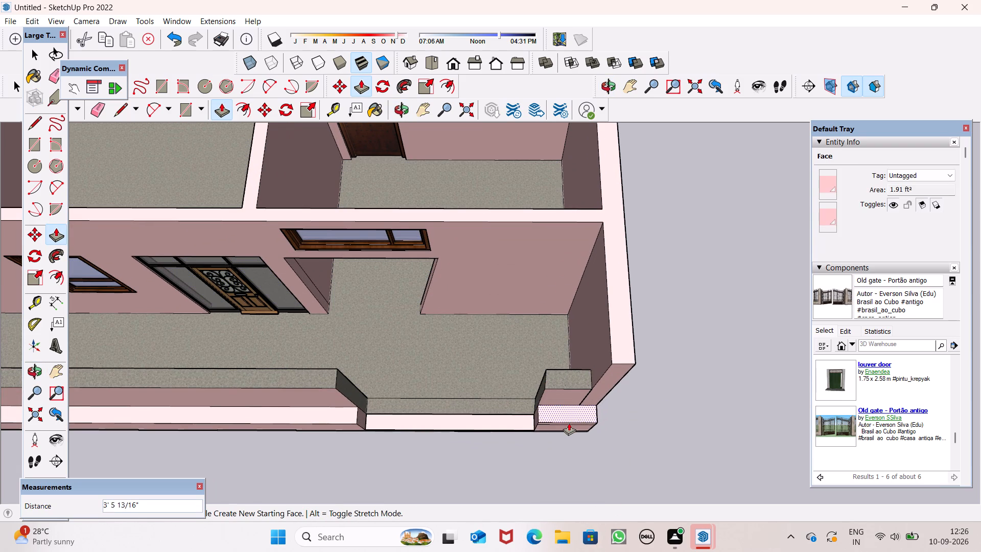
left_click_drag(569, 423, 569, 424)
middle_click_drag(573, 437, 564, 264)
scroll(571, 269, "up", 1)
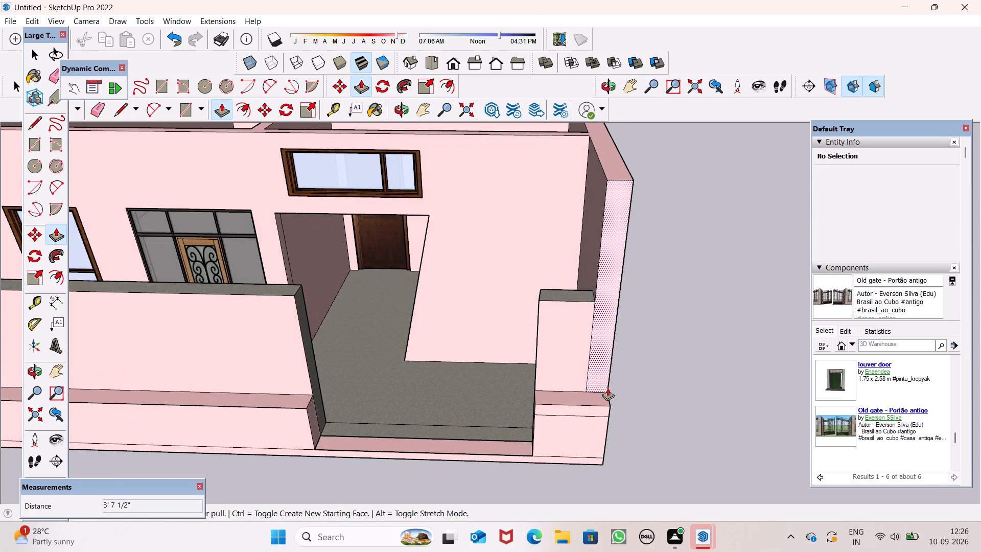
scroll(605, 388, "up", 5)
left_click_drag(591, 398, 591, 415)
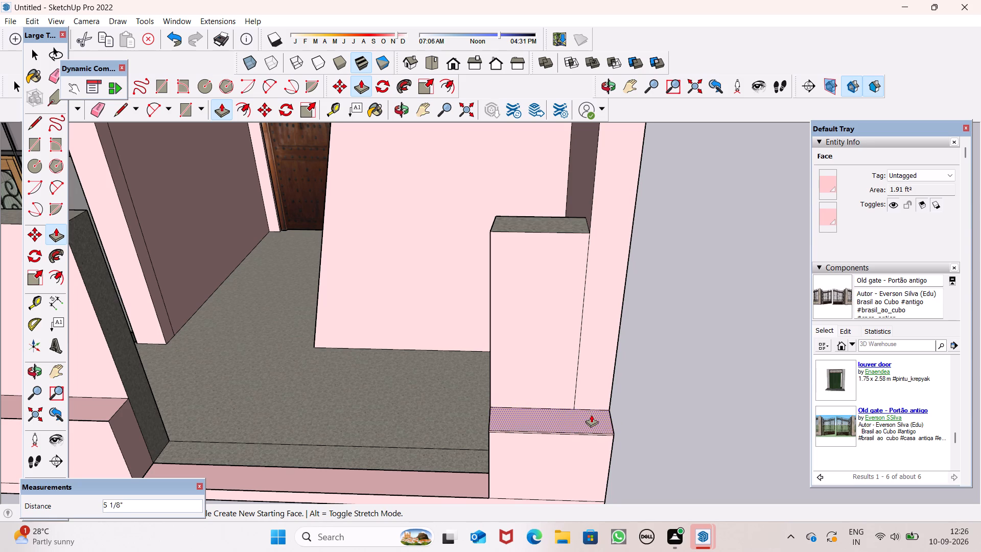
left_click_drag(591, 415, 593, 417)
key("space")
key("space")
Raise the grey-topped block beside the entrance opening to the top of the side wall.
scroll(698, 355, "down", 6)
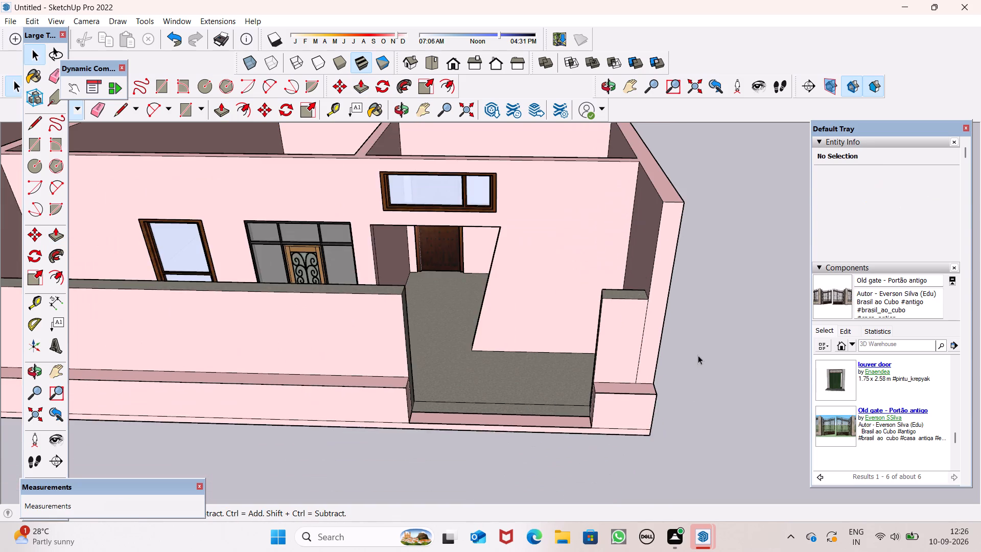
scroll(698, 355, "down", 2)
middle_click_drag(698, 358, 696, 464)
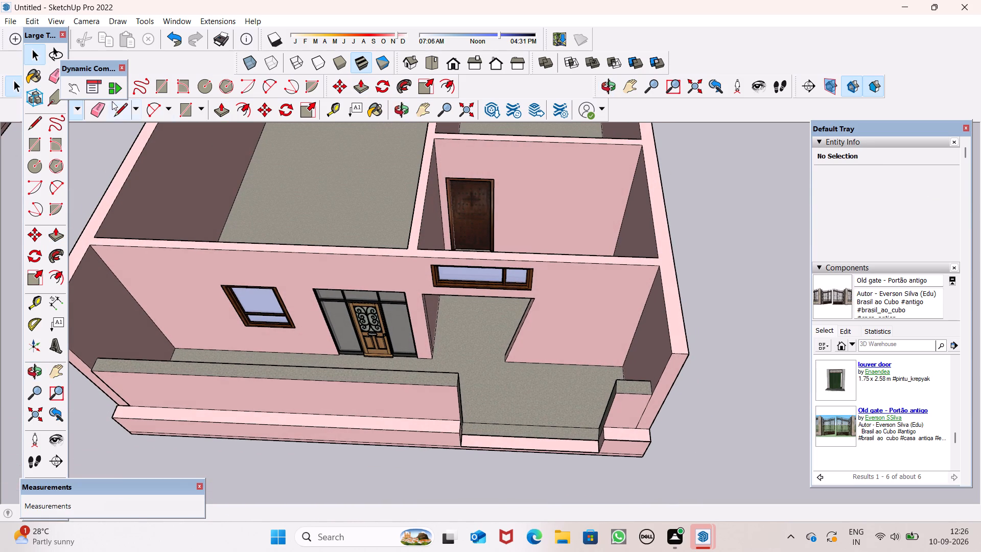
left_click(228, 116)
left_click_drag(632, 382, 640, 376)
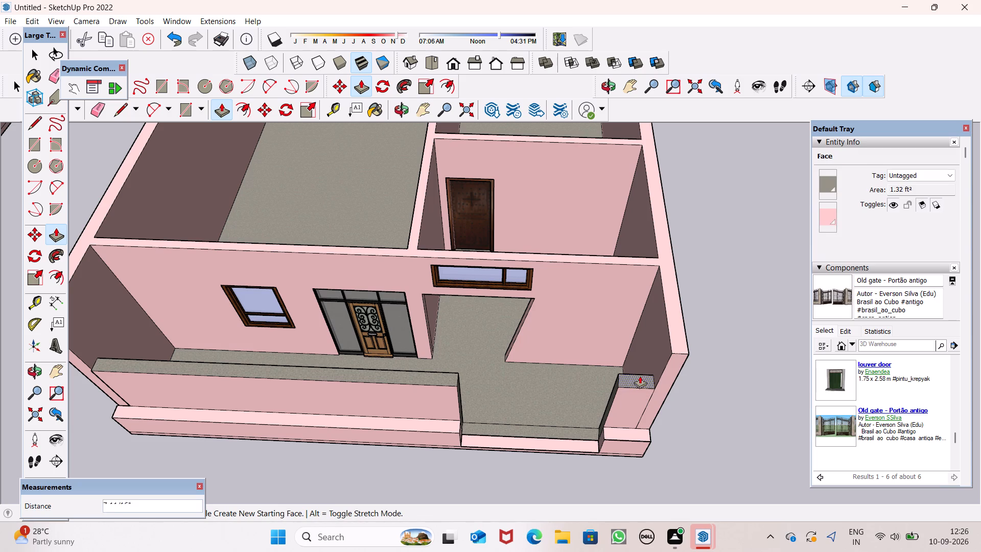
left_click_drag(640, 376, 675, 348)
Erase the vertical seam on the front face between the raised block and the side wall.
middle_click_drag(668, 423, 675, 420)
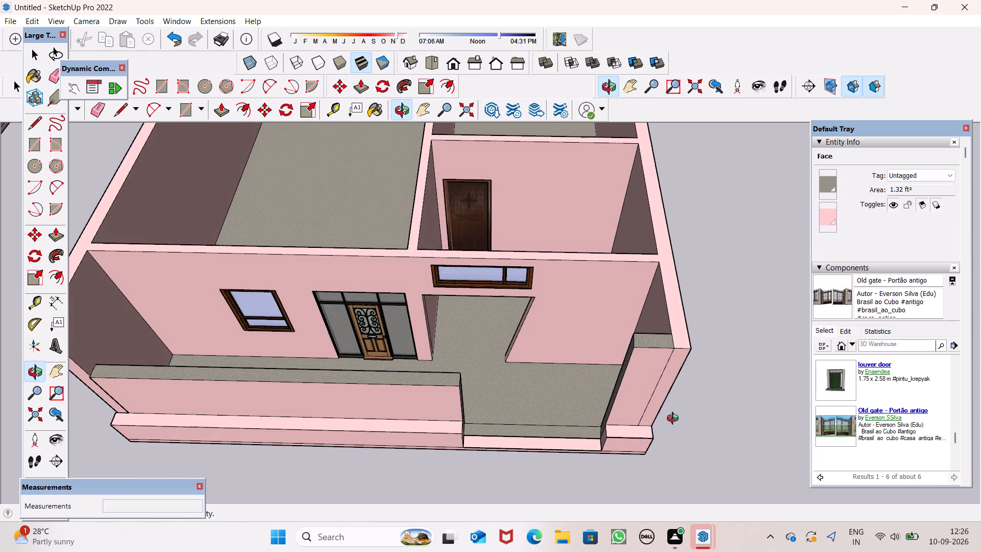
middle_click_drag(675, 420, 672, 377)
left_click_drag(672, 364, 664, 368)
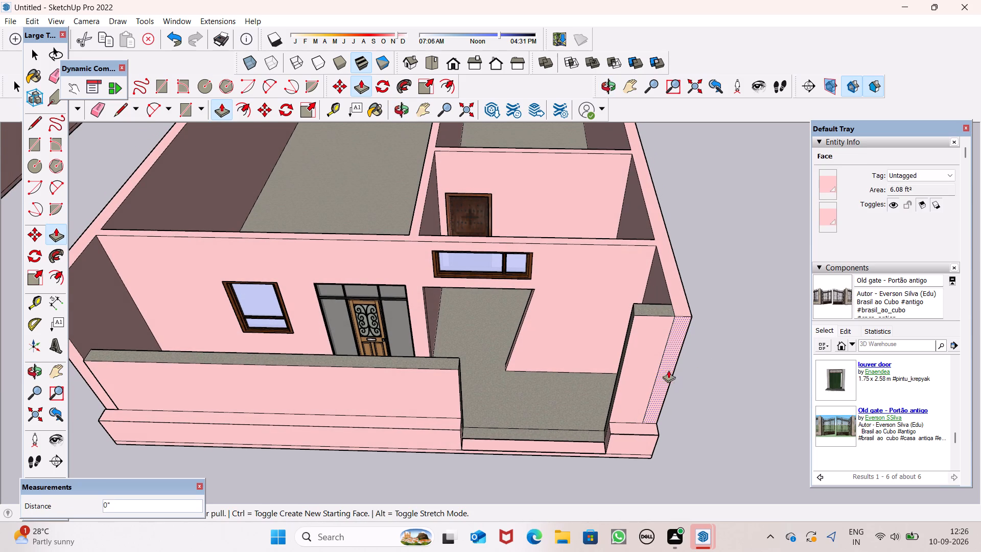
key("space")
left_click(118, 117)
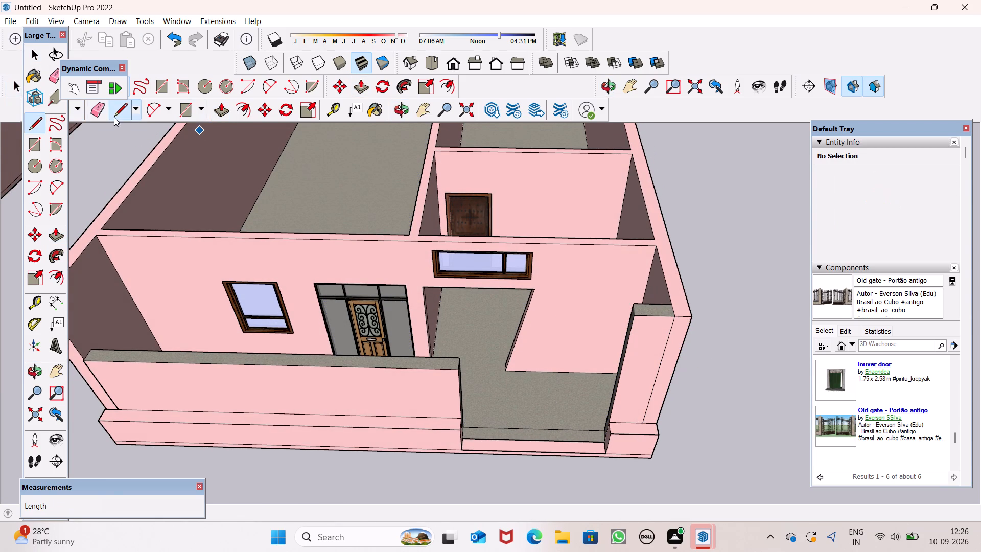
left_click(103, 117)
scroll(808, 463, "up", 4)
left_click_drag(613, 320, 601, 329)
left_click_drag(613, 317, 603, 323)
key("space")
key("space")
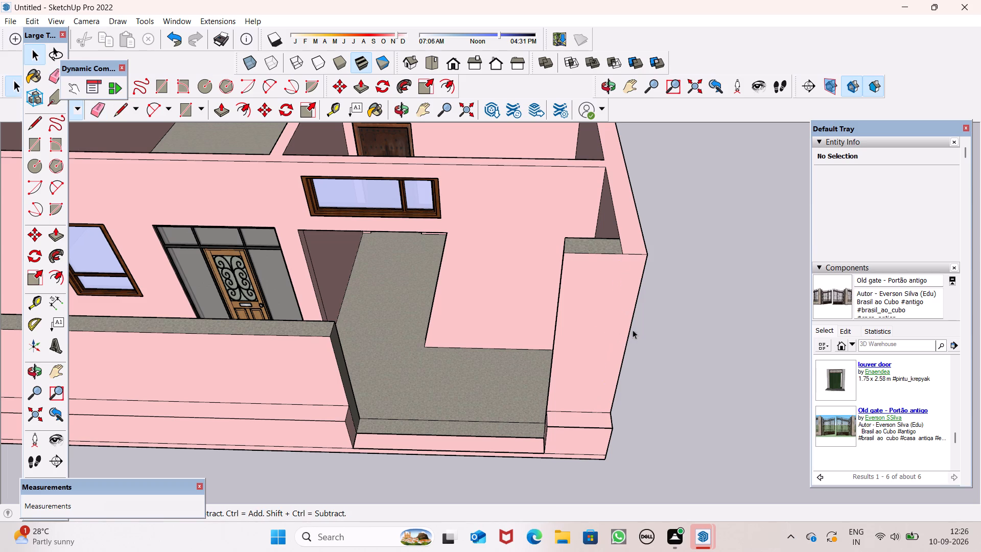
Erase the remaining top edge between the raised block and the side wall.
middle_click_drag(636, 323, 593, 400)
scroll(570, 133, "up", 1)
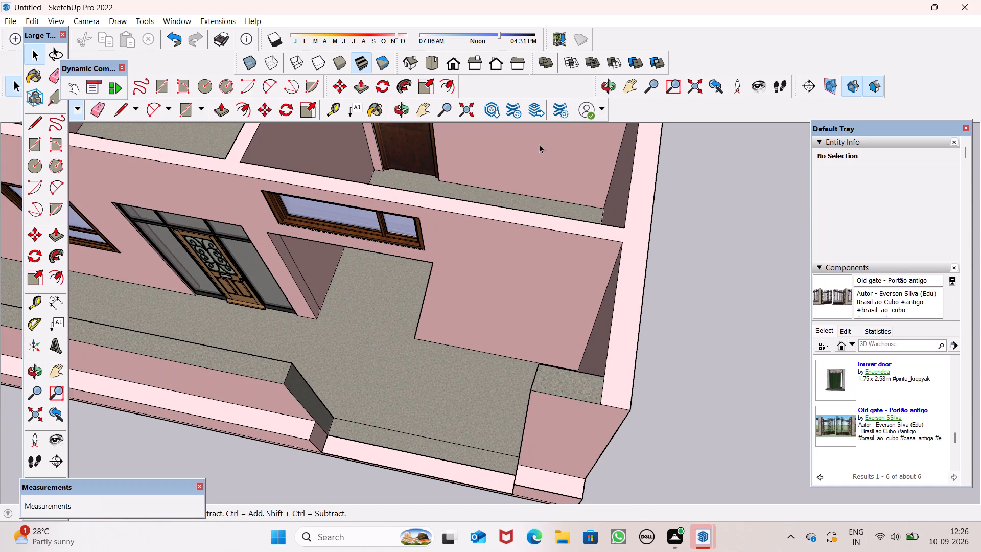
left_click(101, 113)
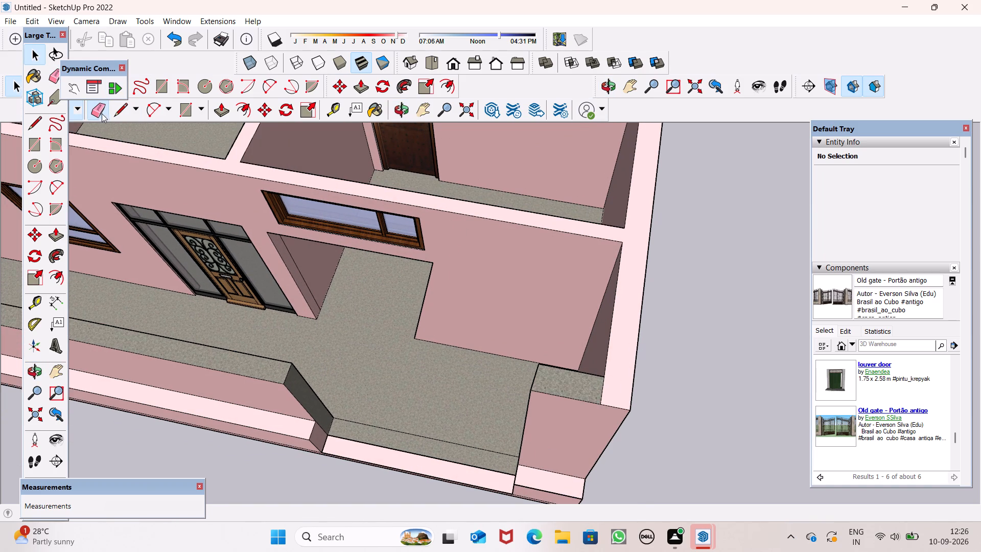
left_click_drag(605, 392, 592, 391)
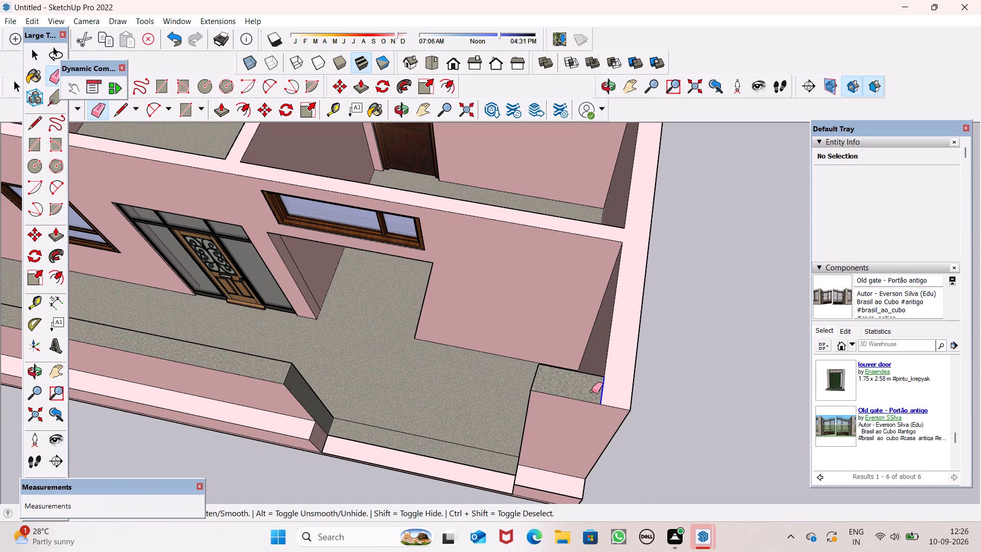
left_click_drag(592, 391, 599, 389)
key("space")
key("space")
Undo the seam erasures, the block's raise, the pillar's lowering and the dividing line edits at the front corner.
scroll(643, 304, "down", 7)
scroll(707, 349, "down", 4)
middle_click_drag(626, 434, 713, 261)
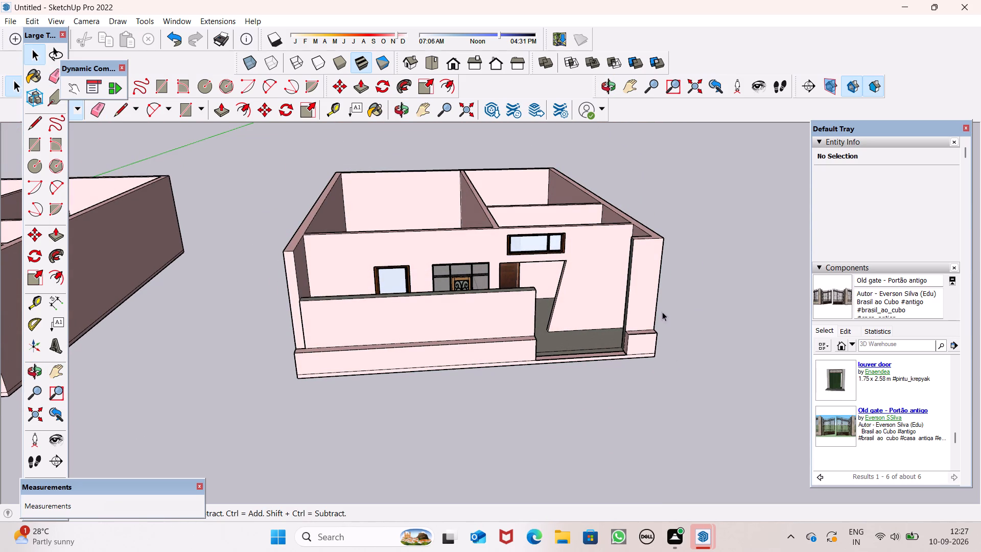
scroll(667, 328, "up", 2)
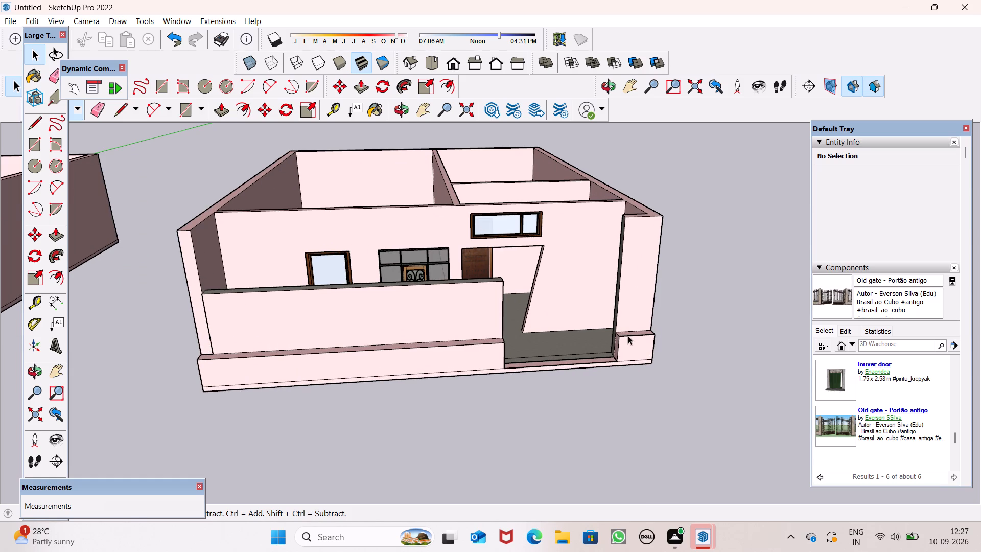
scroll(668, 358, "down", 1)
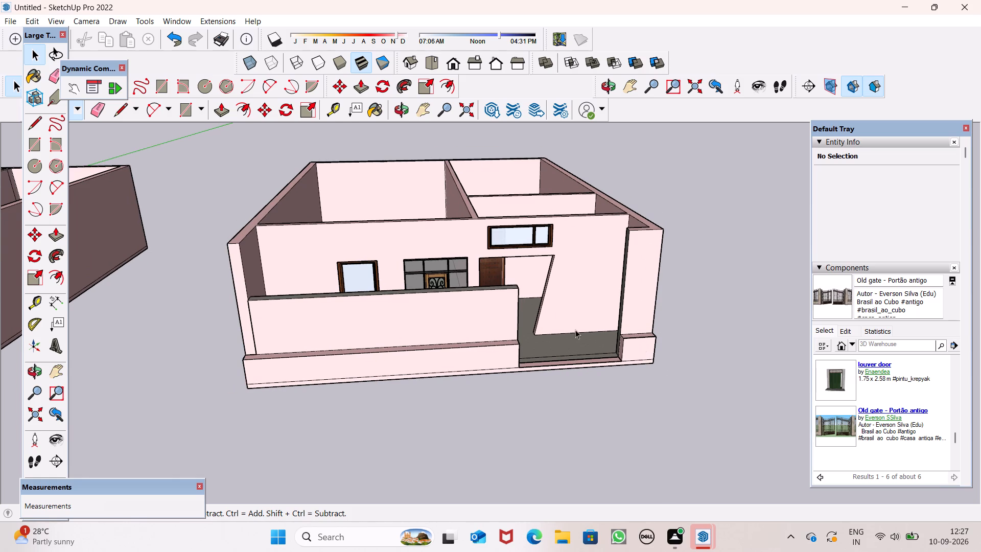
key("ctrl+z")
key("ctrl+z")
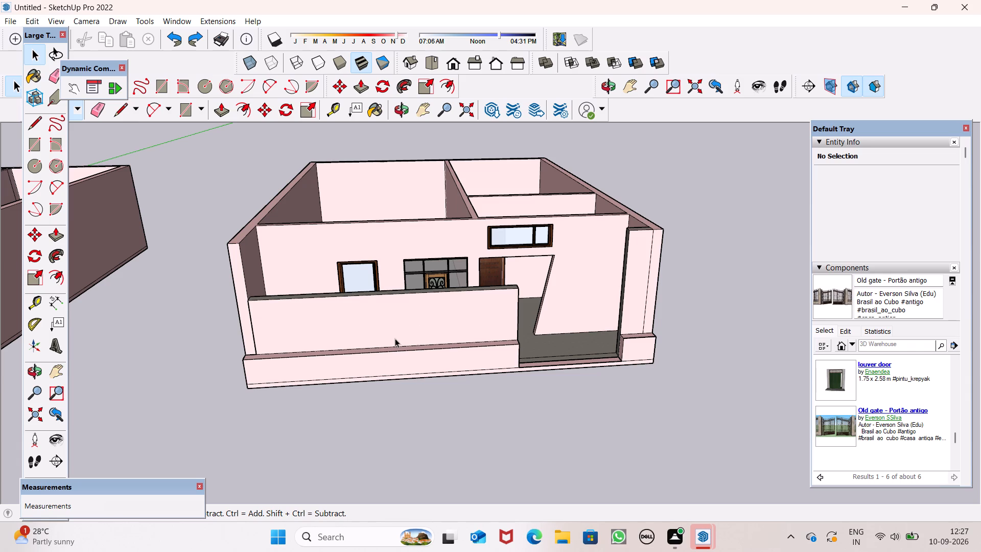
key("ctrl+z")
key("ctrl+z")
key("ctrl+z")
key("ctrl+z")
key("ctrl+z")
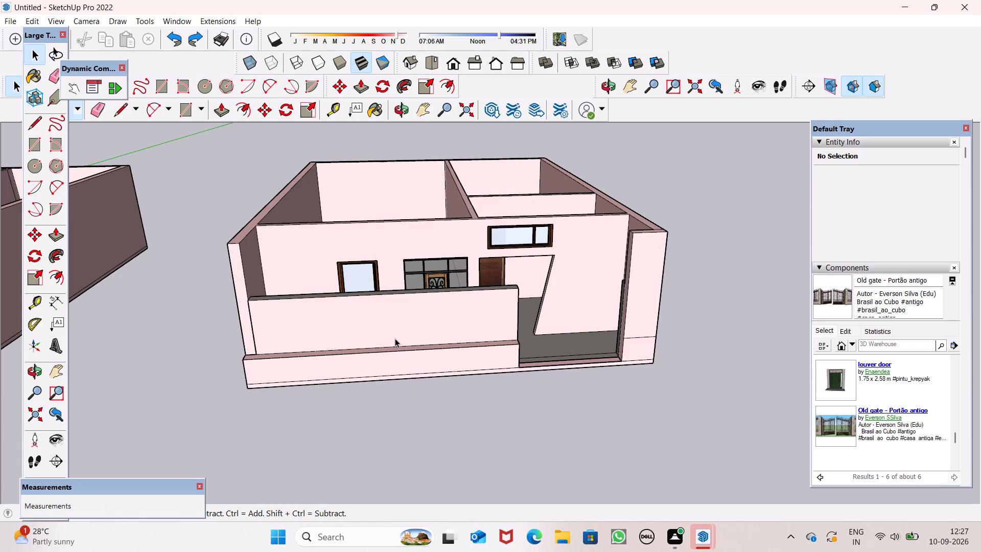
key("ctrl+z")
Extend the end face of the low front wall across the entrance opening to the corner pillar, about 7' 11 5/16".
left_click(215, 111)
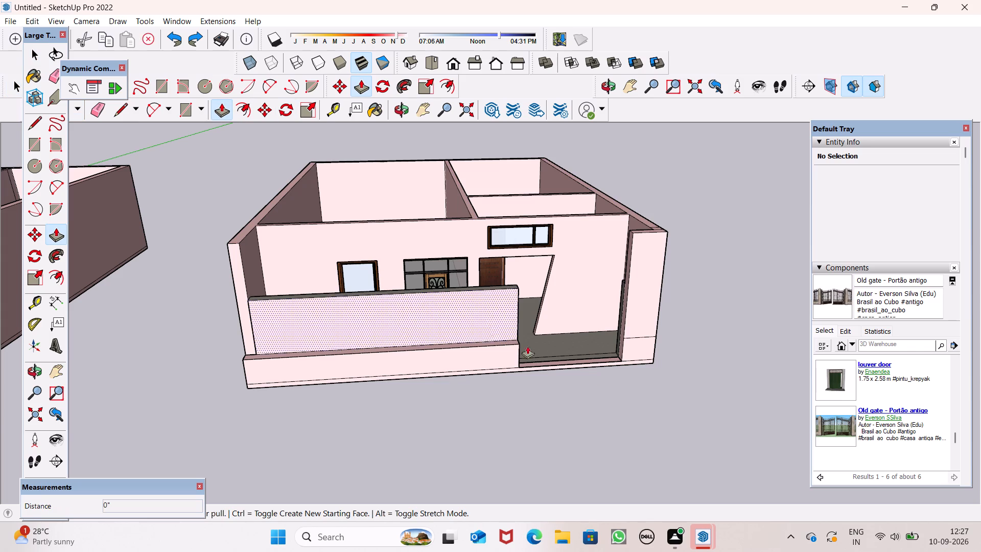
scroll(619, 338, "up", 7)
middle_click_drag(512, 395, 369, 429)
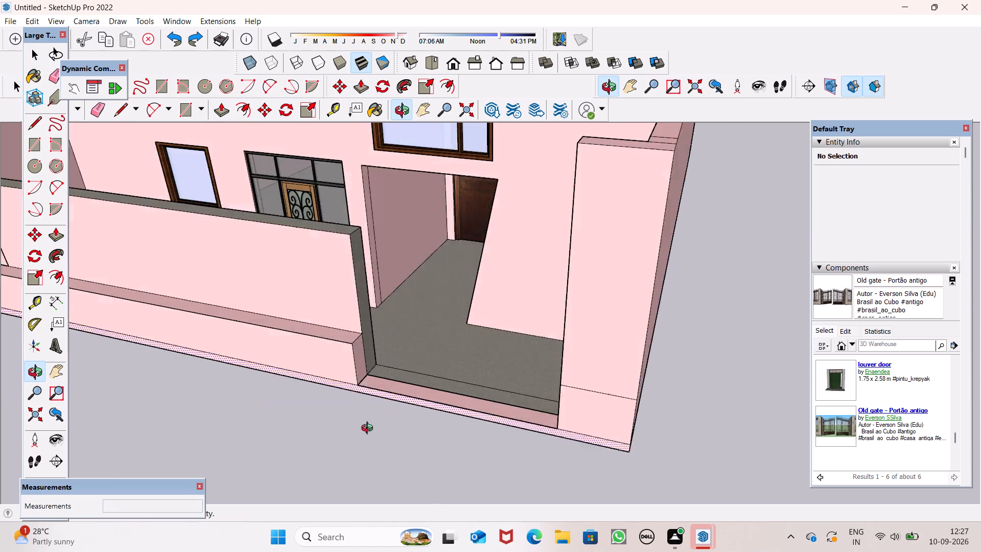
middle_click_drag(369, 429, 353, 424)
left_click_drag(351, 335, 524, 394)
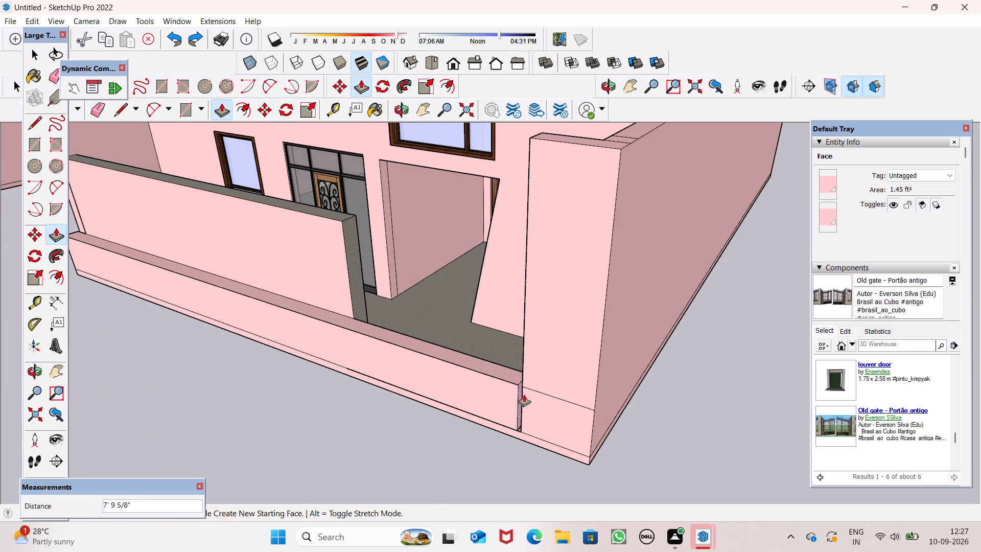
left_click_drag(524, 394, 527, 397)
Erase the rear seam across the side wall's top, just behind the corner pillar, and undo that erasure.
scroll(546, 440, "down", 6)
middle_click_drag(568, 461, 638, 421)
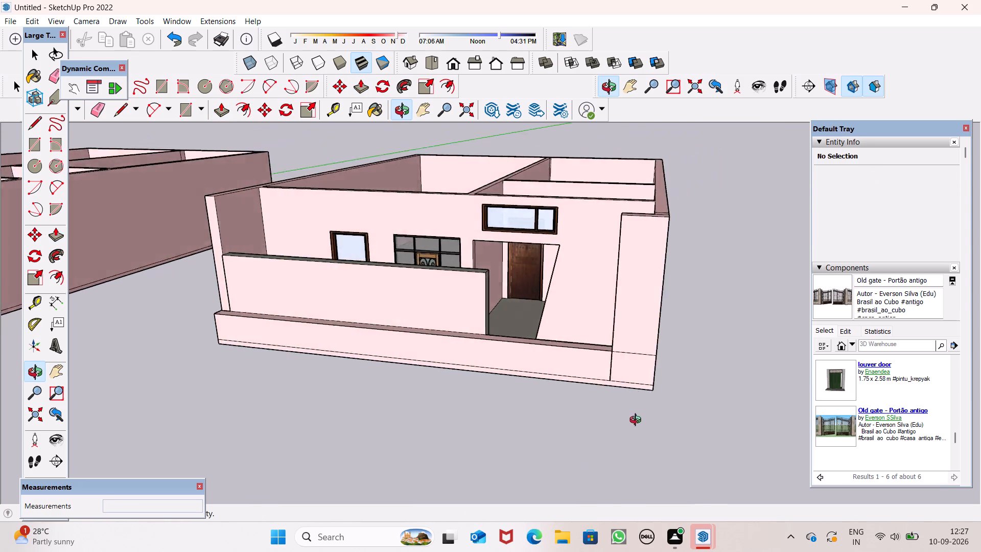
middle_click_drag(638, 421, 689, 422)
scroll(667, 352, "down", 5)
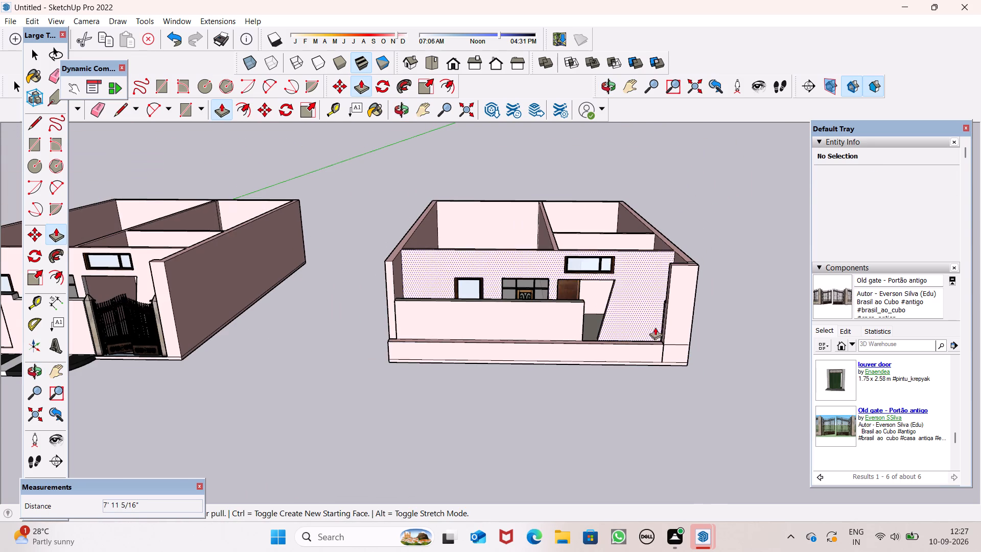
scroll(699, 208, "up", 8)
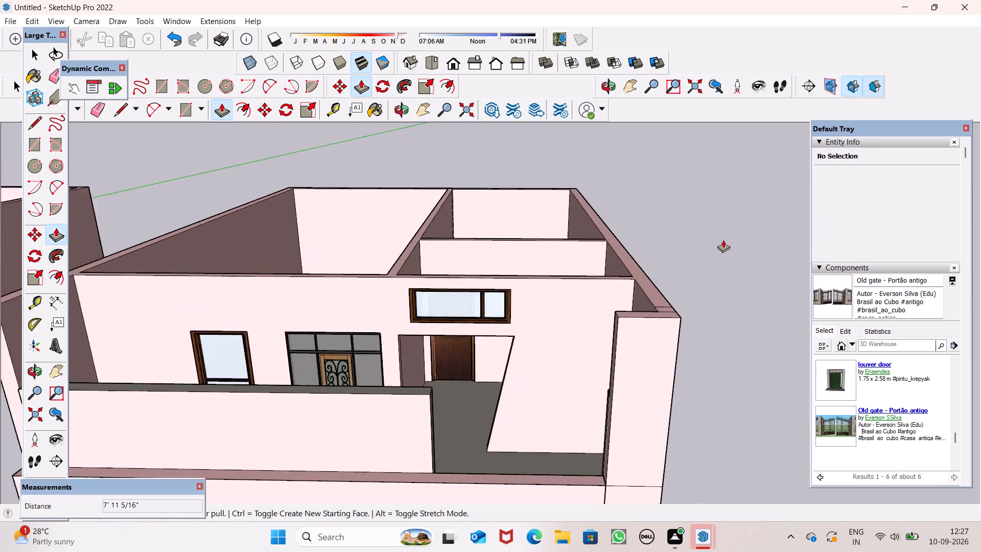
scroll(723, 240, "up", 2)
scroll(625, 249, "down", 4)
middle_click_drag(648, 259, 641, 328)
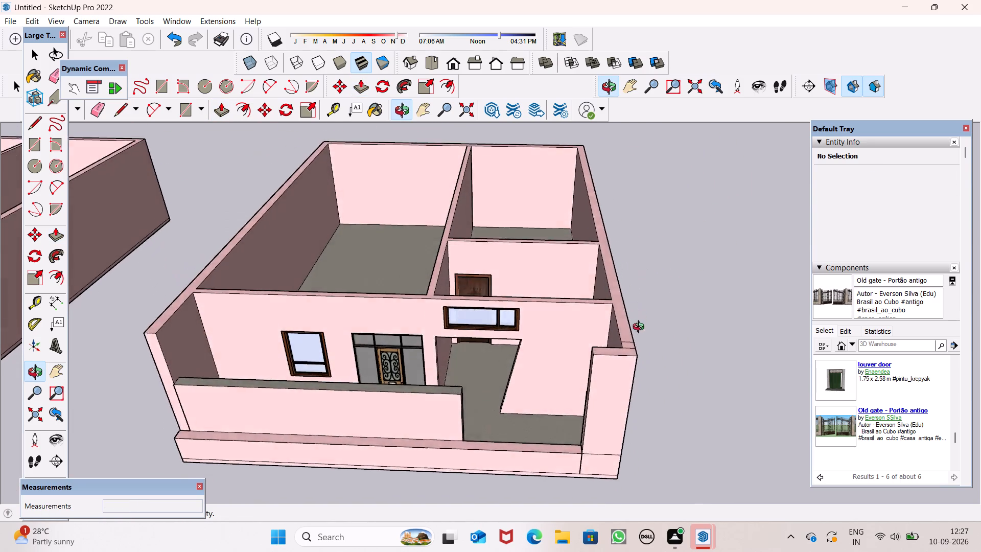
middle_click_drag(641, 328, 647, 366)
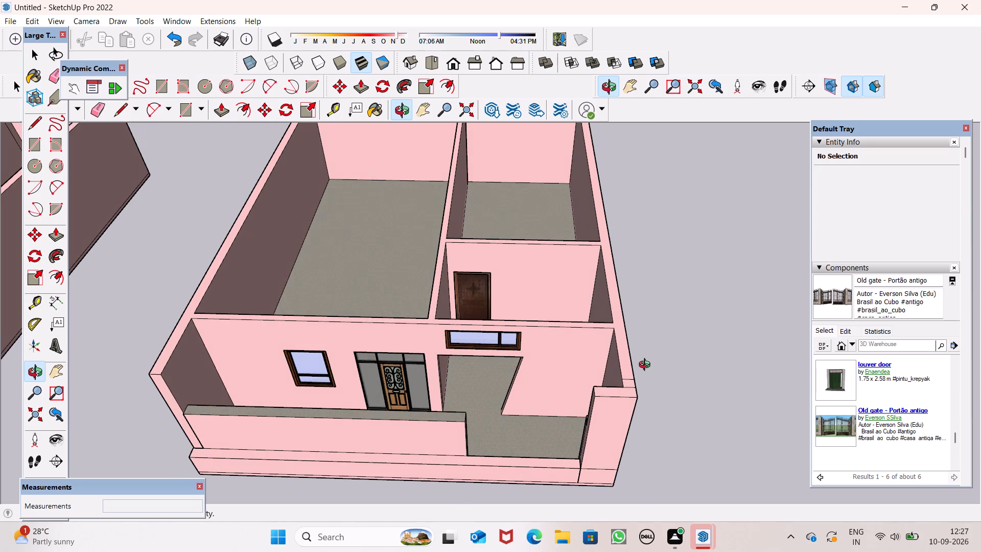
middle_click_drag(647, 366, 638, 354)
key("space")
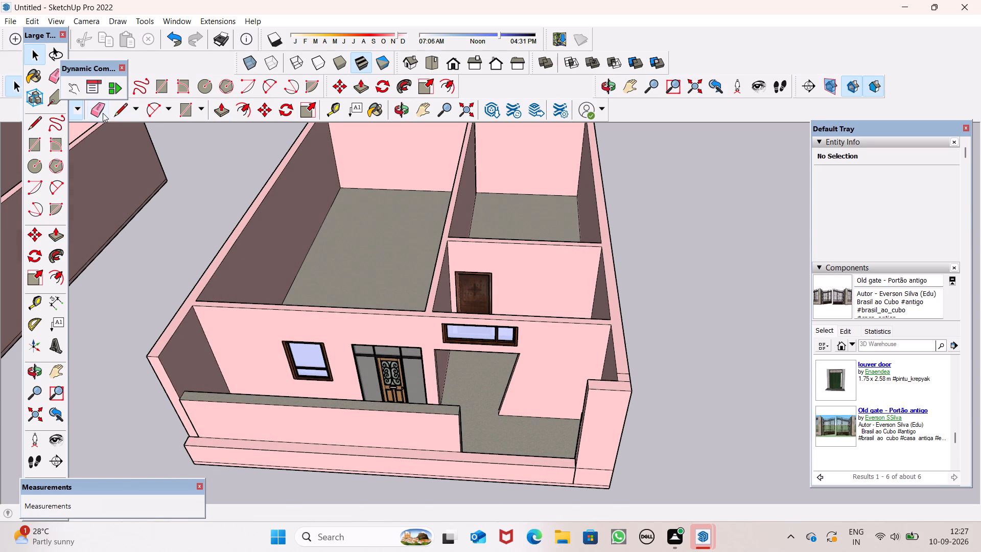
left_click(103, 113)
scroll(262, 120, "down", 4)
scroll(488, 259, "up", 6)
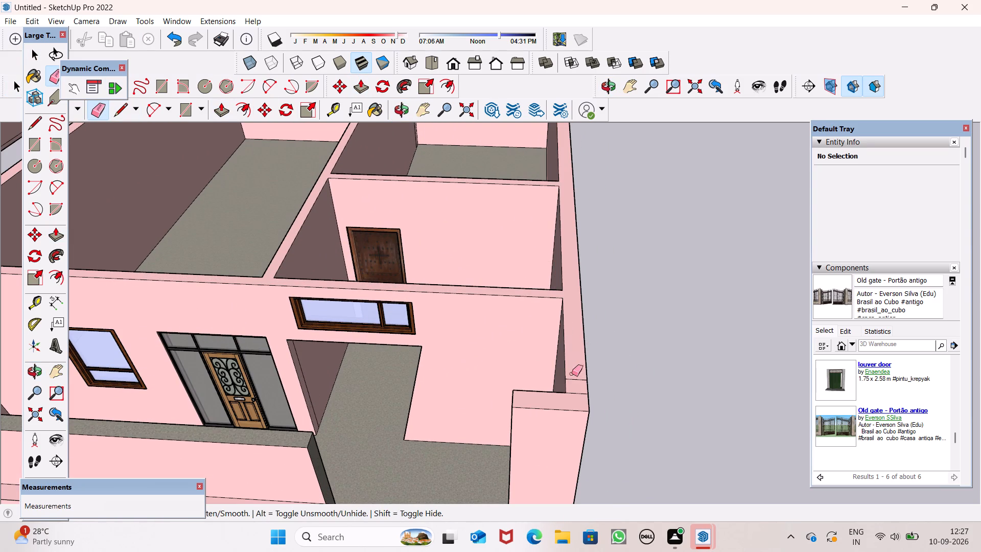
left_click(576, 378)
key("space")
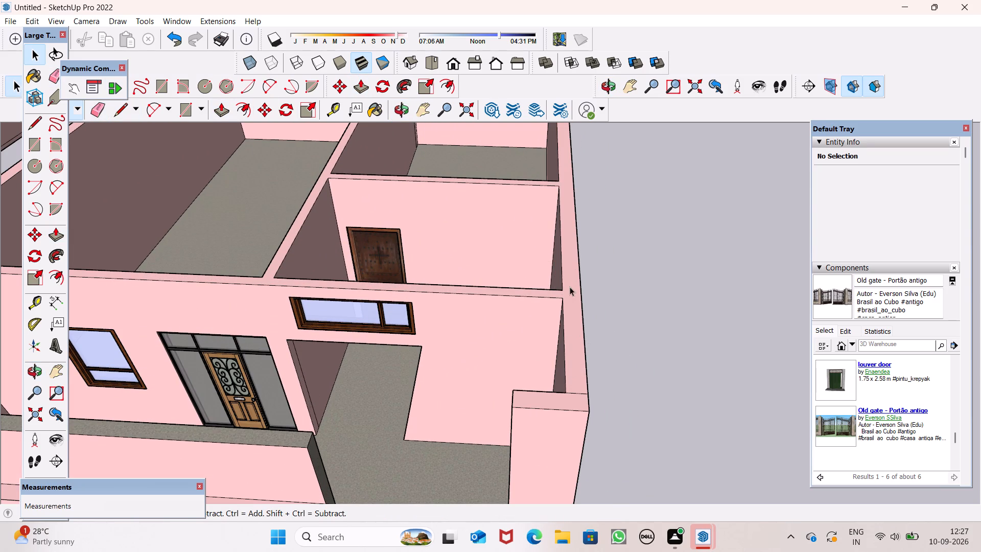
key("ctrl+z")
Erase the seam on the side wall's top that continues the corner pillar's back edge.
left_click(96, 111)
scroll(618, 413, "up", 5)
left_click_drag(518, 358, 519, 367)
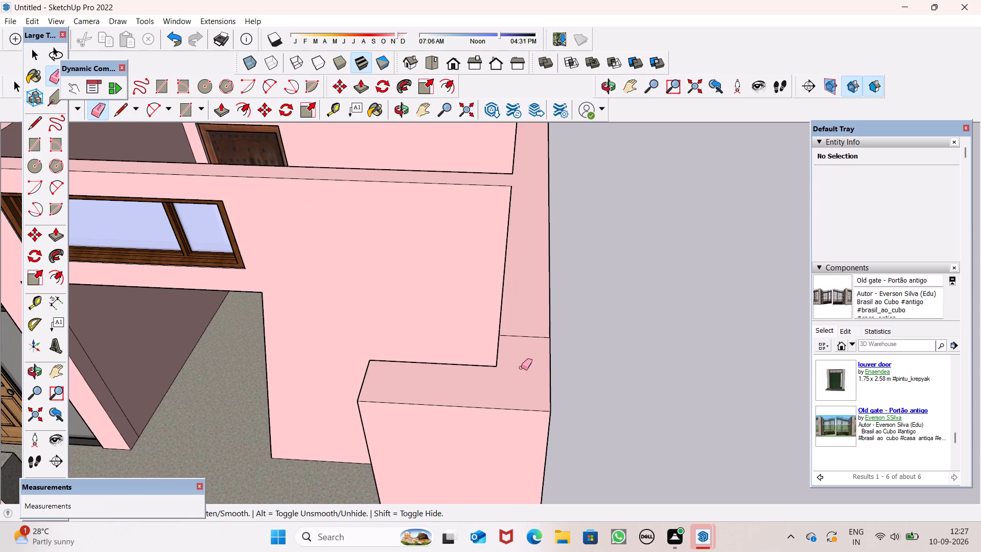
key("space")
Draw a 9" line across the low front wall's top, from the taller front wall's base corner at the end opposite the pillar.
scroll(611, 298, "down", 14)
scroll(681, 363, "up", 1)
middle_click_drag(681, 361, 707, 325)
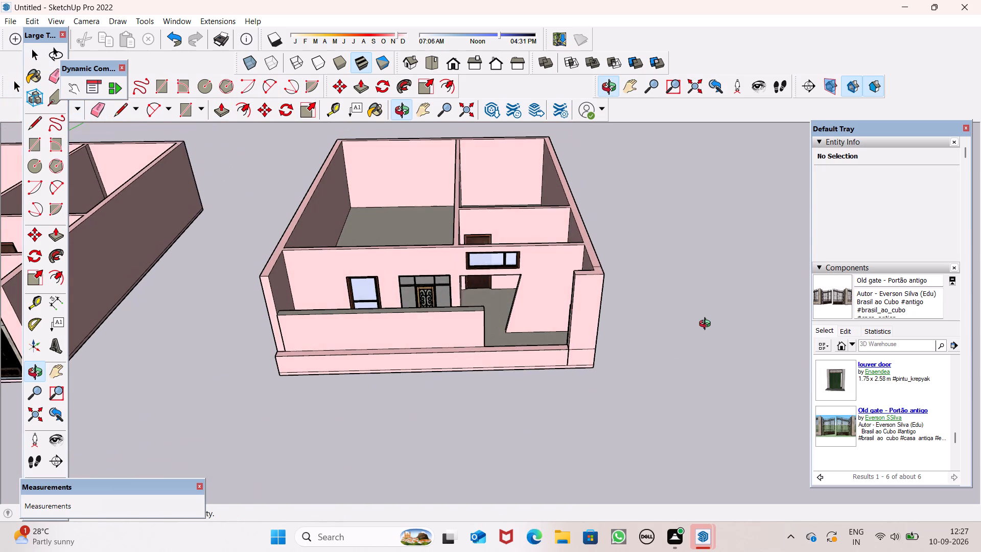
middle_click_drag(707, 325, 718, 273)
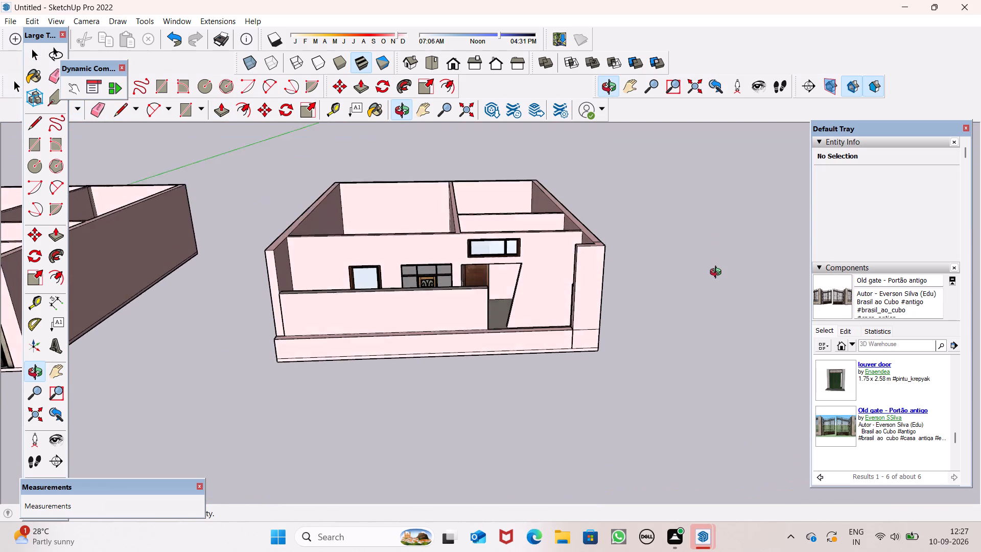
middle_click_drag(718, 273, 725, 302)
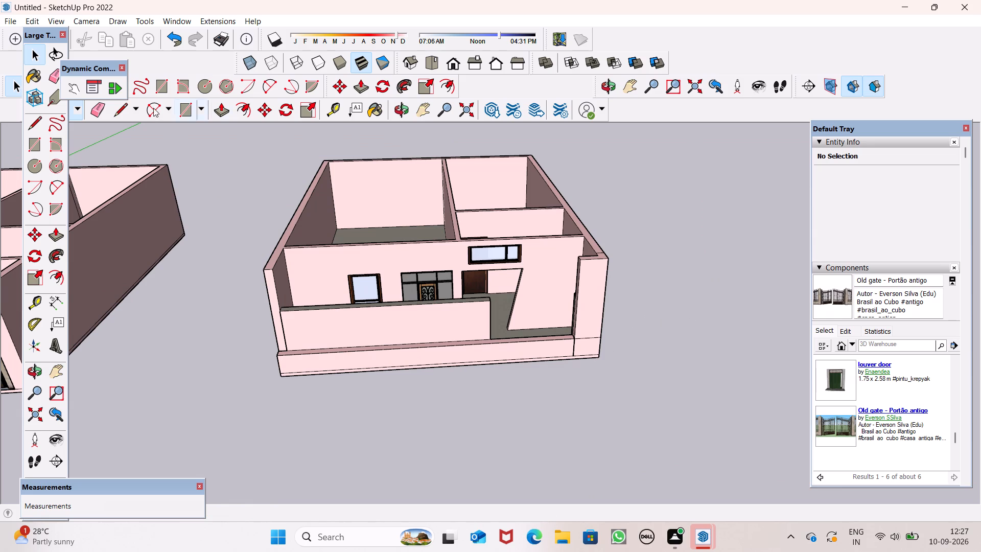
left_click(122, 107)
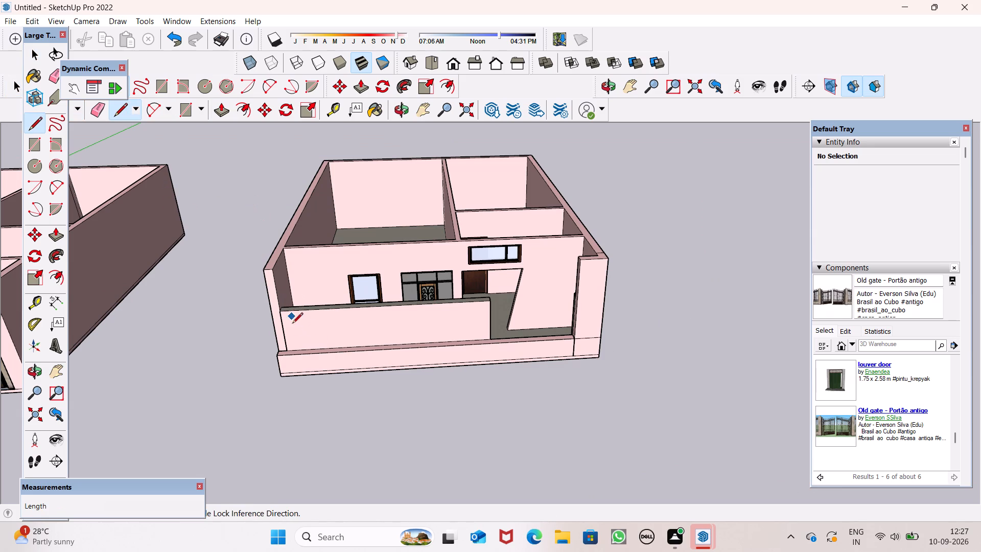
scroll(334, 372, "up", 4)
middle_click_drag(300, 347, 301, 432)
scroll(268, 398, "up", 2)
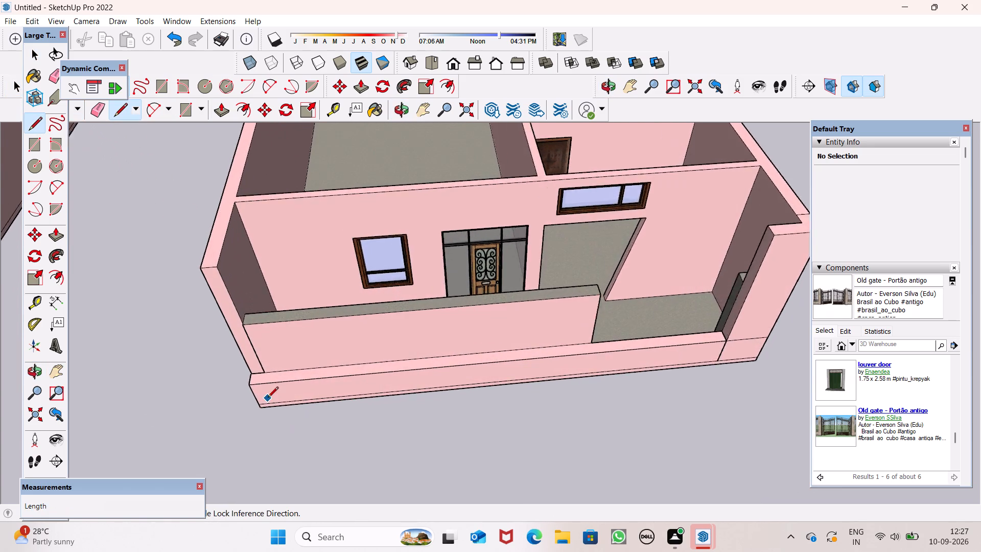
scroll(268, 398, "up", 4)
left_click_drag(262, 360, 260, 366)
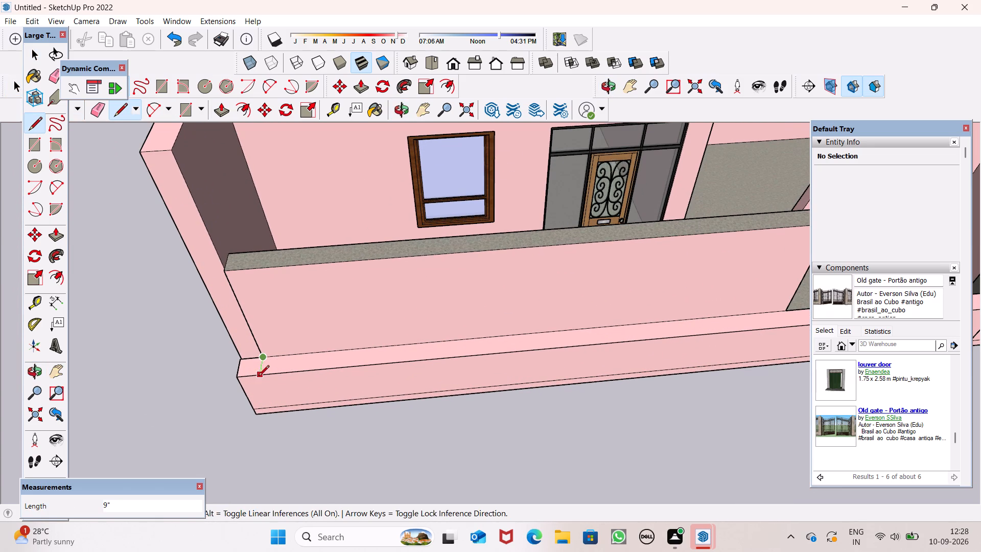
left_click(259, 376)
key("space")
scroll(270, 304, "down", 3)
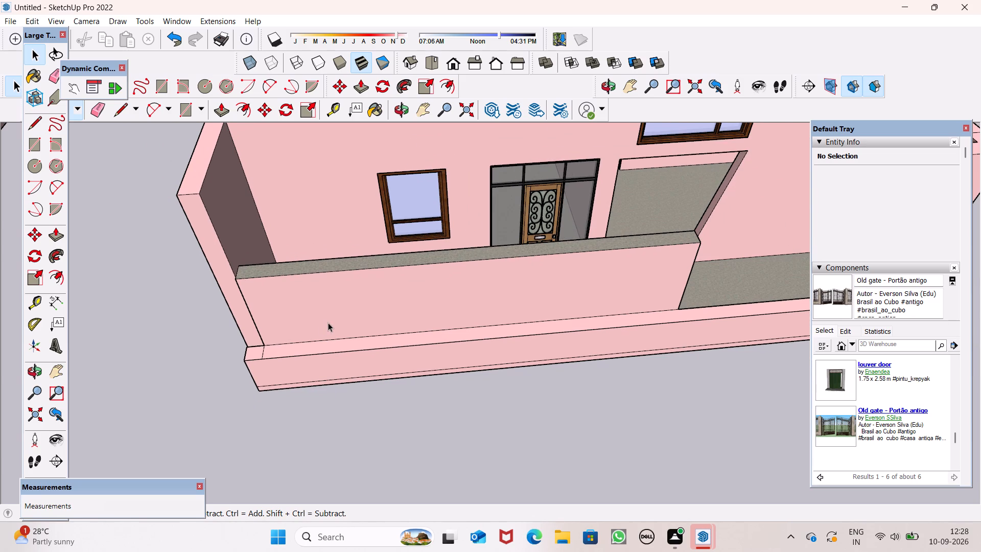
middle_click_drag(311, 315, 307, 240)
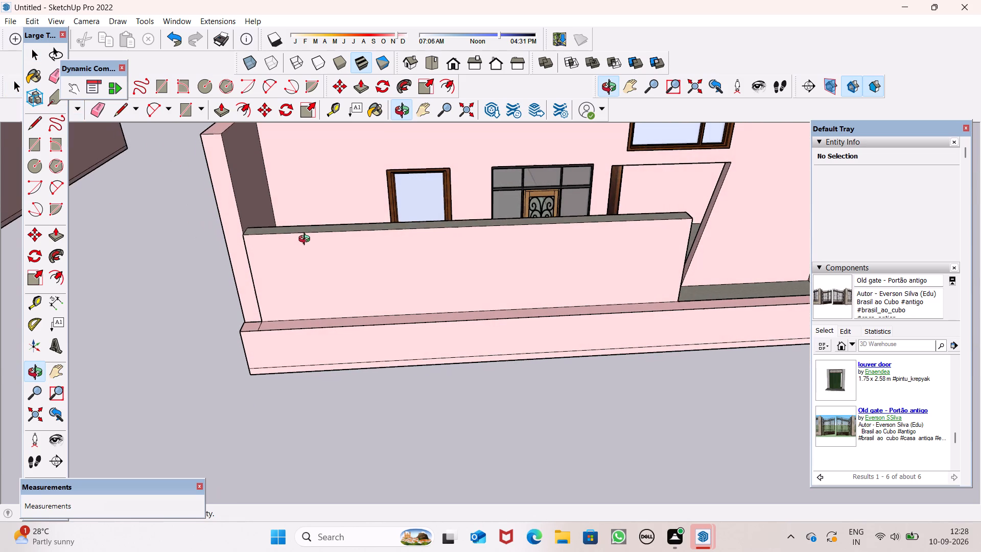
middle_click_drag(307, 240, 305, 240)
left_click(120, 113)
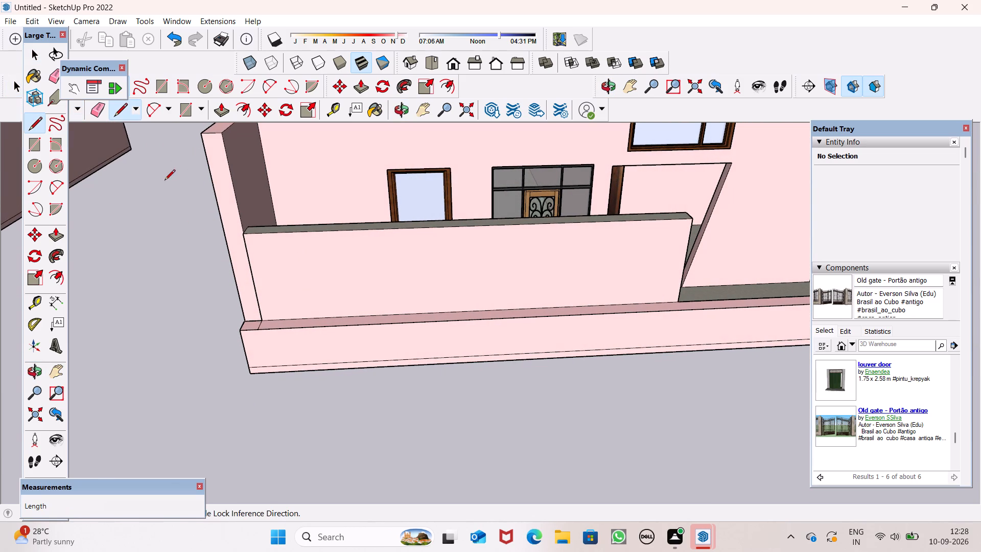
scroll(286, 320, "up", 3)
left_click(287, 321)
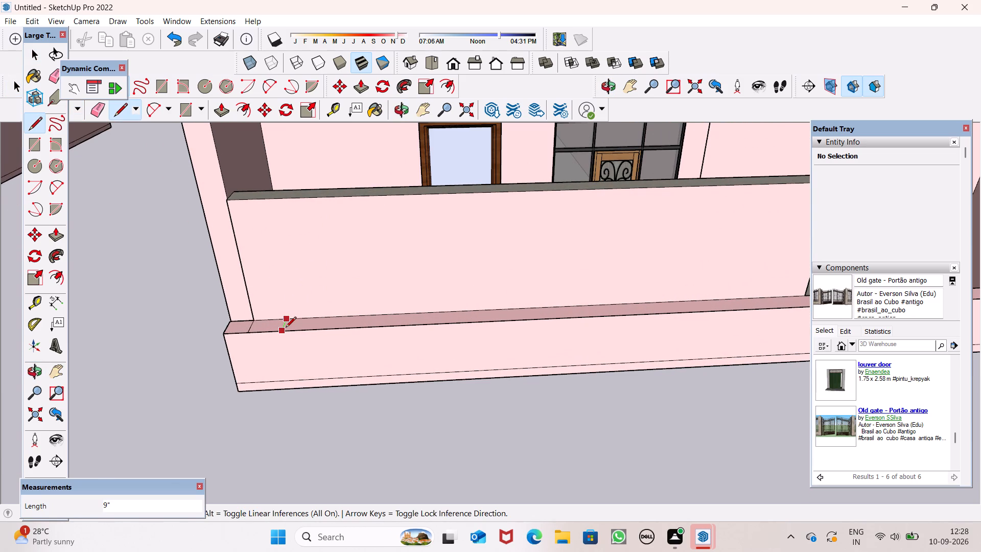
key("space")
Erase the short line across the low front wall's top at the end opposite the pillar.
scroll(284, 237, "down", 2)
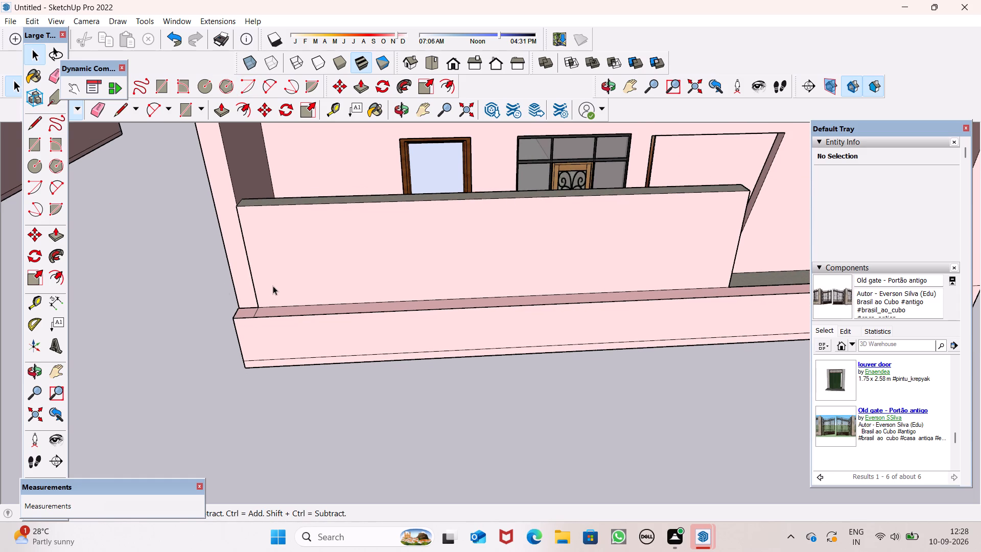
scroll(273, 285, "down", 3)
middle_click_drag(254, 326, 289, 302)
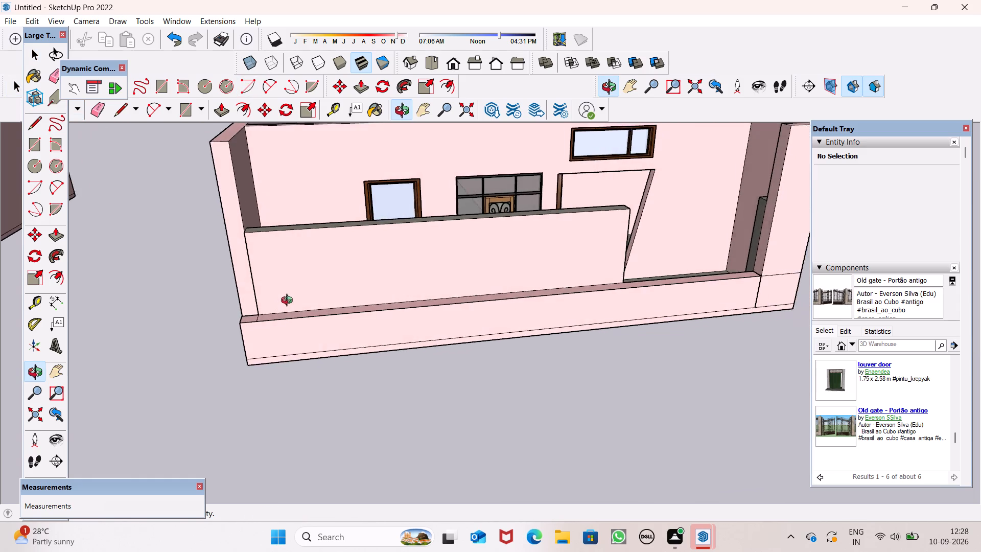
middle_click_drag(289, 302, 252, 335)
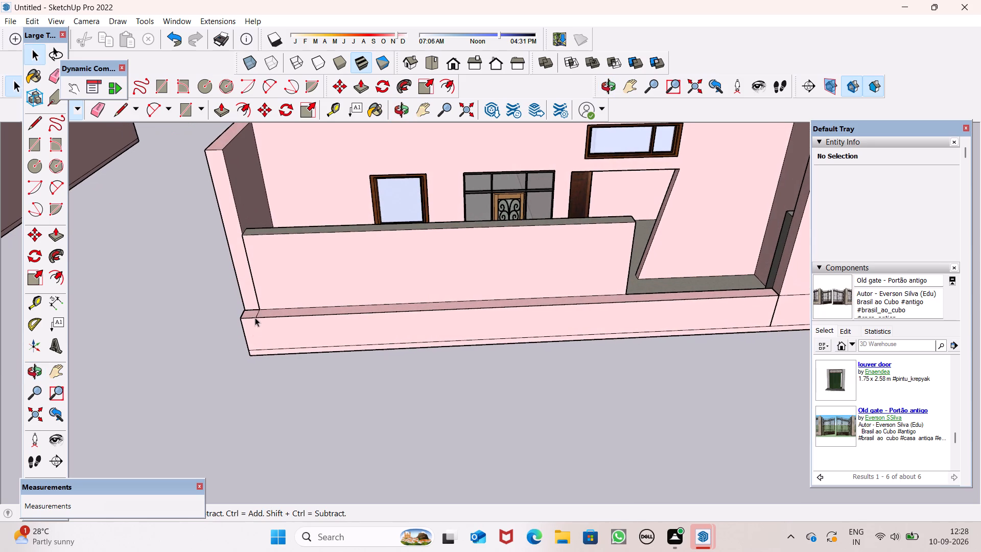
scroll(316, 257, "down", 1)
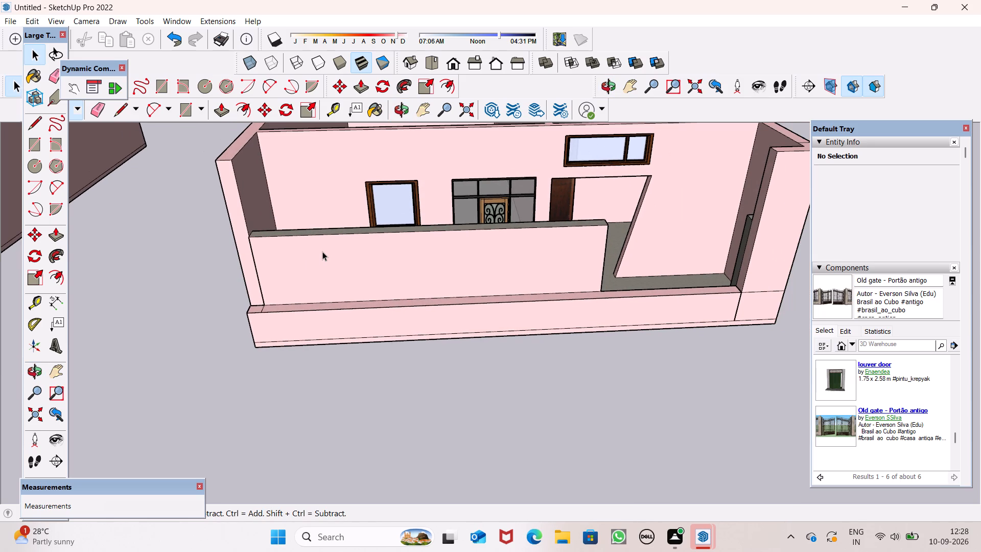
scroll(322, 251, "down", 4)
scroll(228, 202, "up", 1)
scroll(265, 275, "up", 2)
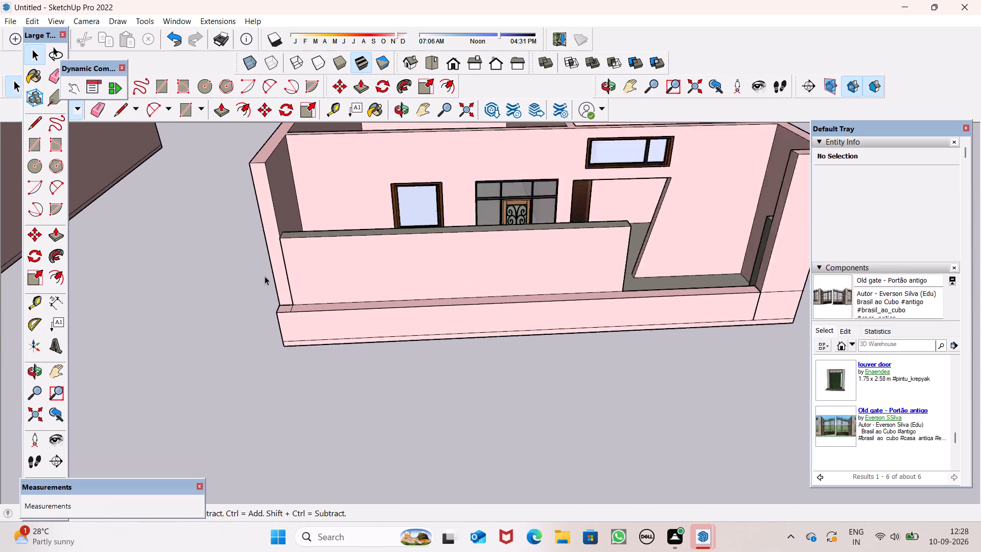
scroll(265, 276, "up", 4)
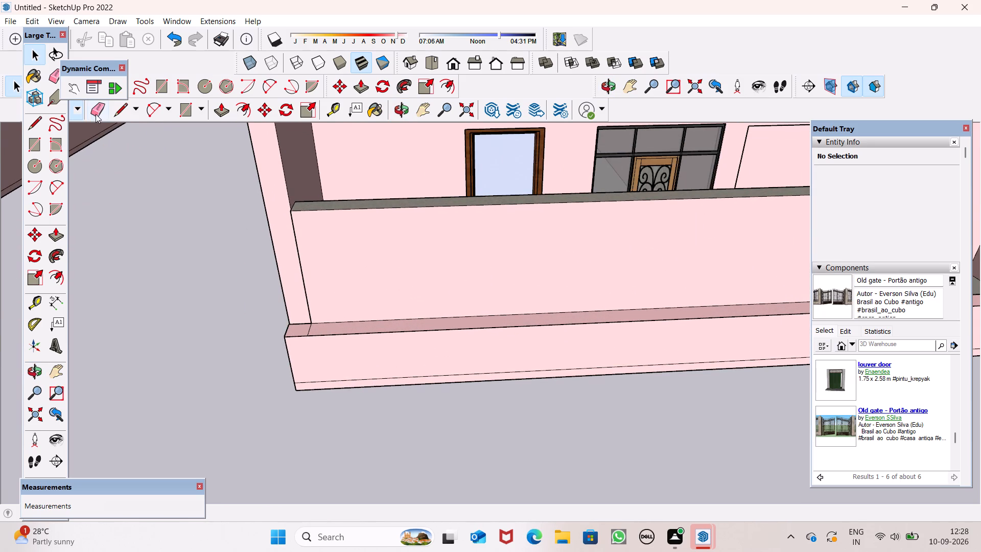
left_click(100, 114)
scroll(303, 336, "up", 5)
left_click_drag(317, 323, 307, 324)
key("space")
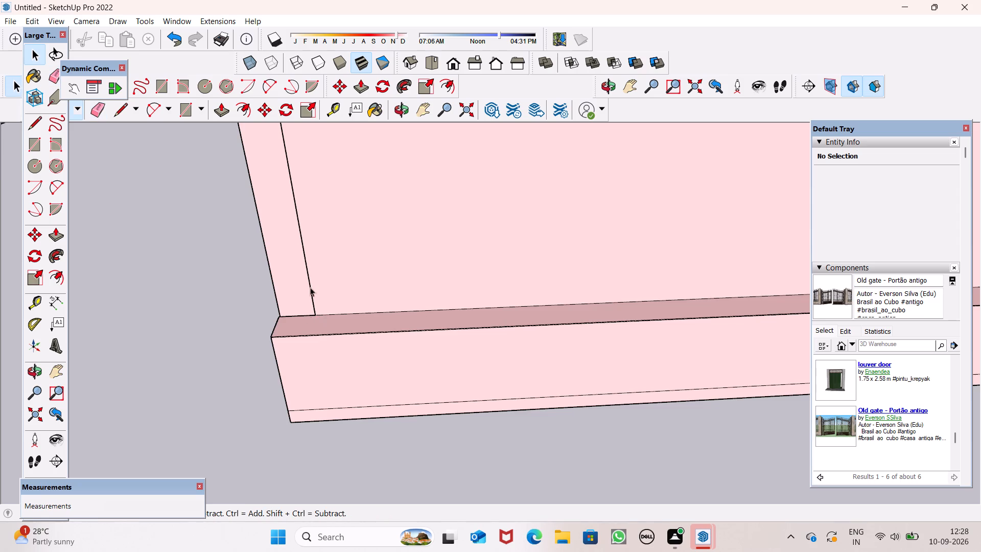
Push/Pull the low front wall's end face outward about 9 3/16" past the side wall, at the end opposite the entrance pillar.
scroll(317, 277, "down", 5)
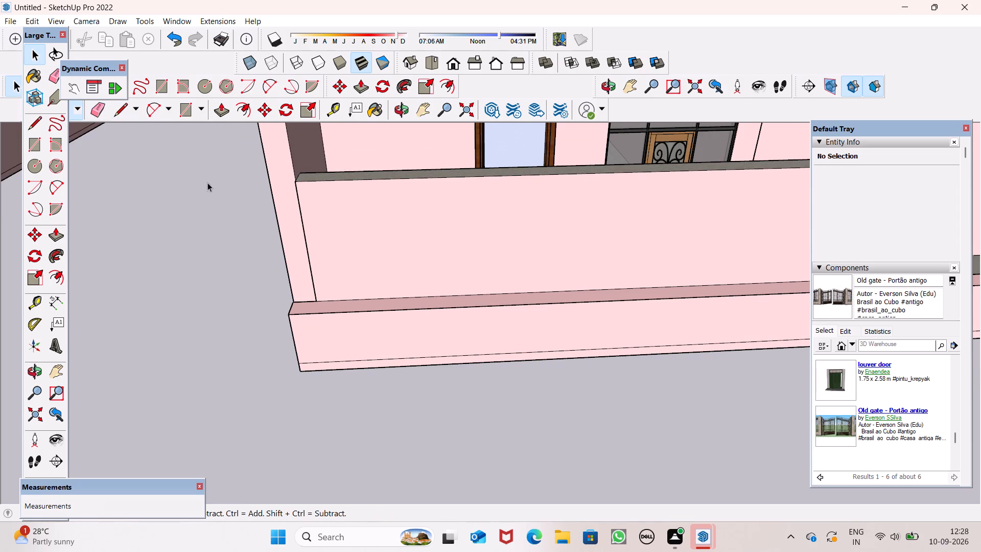
middle_click_drag(292, 340, 327, 325)
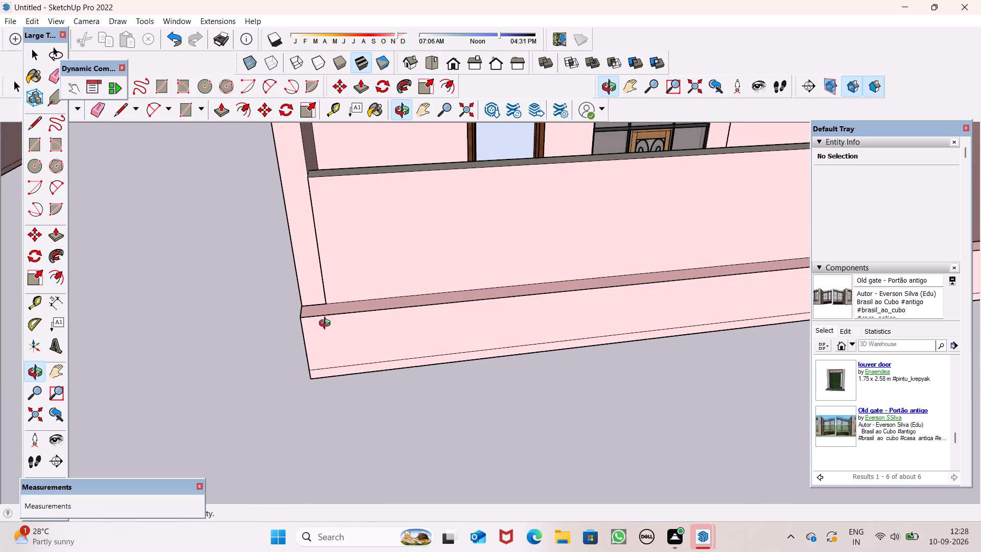
middle_click_drag(327, 325, 336, 324)
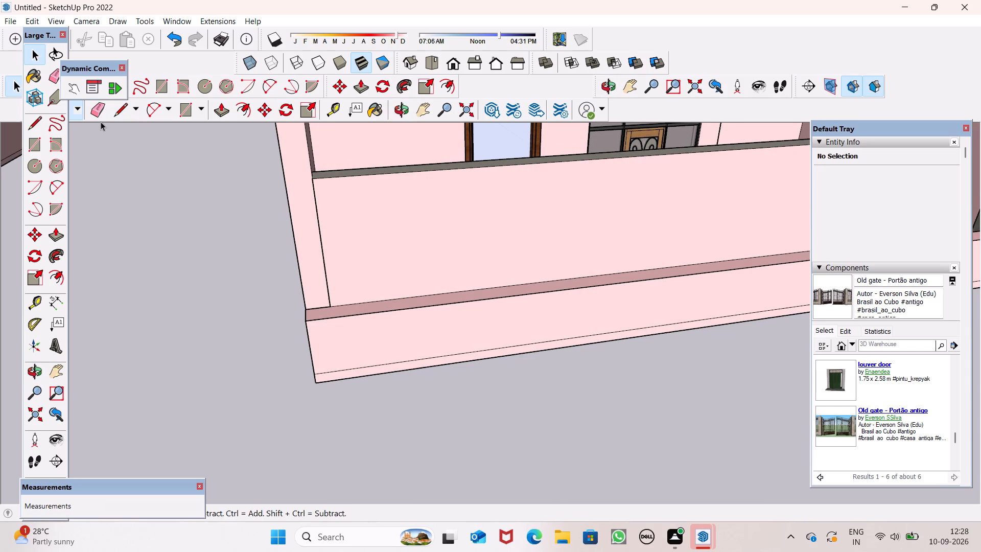
left_click(190, 118)
middle_click_drag(314, 347, 499, 340)
key("space")
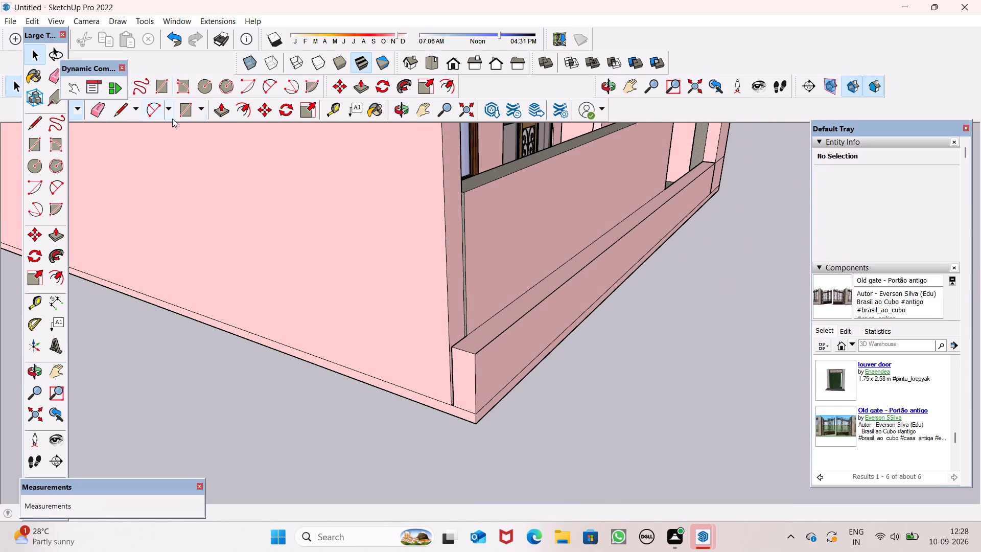
left_click(219, 114)
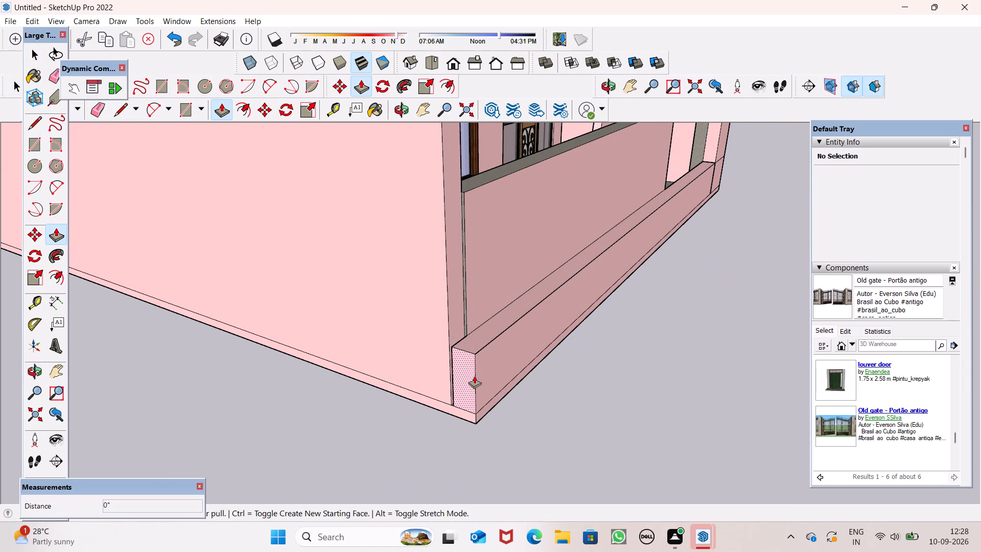
left_click_drag(460, 379, 442, 389)
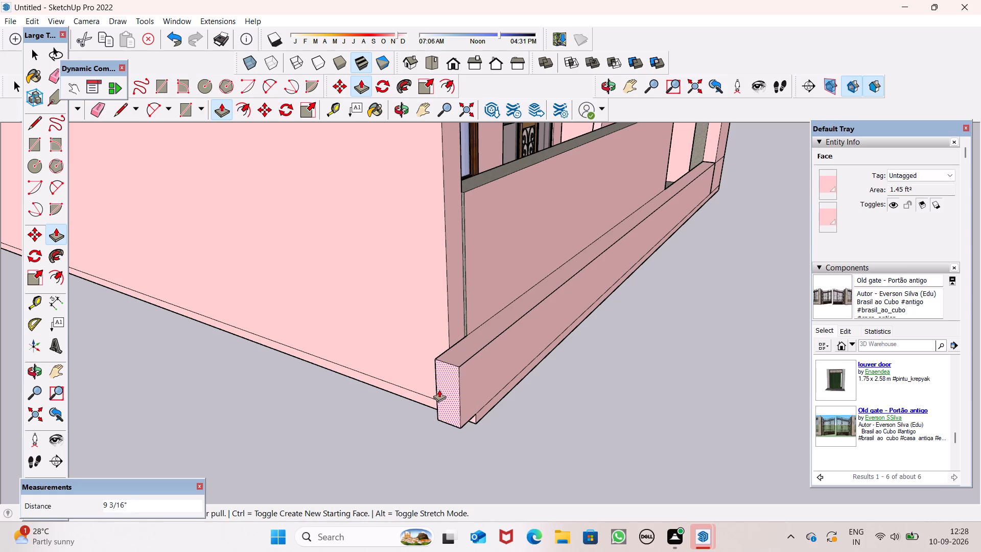
Draw a line across the extended low wall's top, from the side wall's outer corner to the wall's front edge.
middle_click_drag(536, 411, 404, 466)
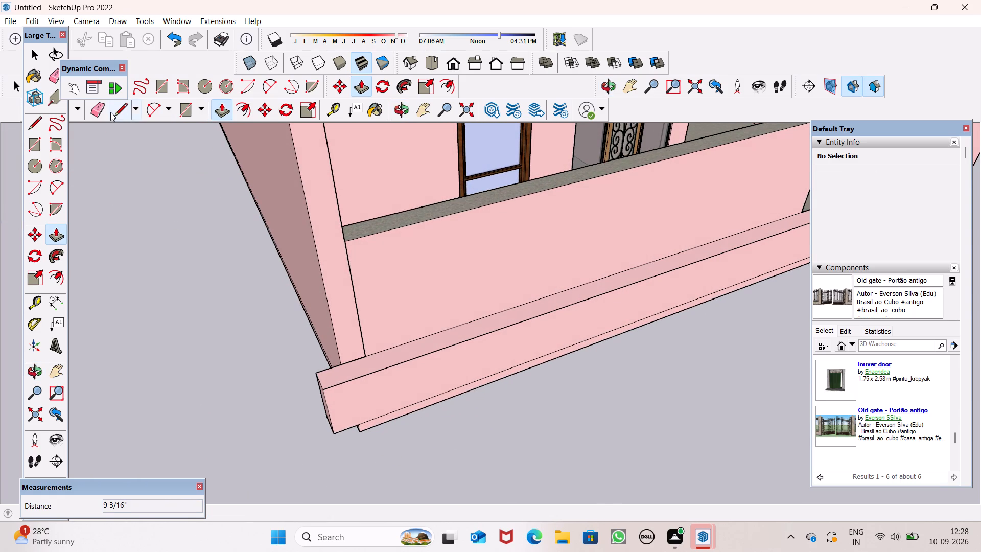
left_click(110, 112)
left_click(339, 364)
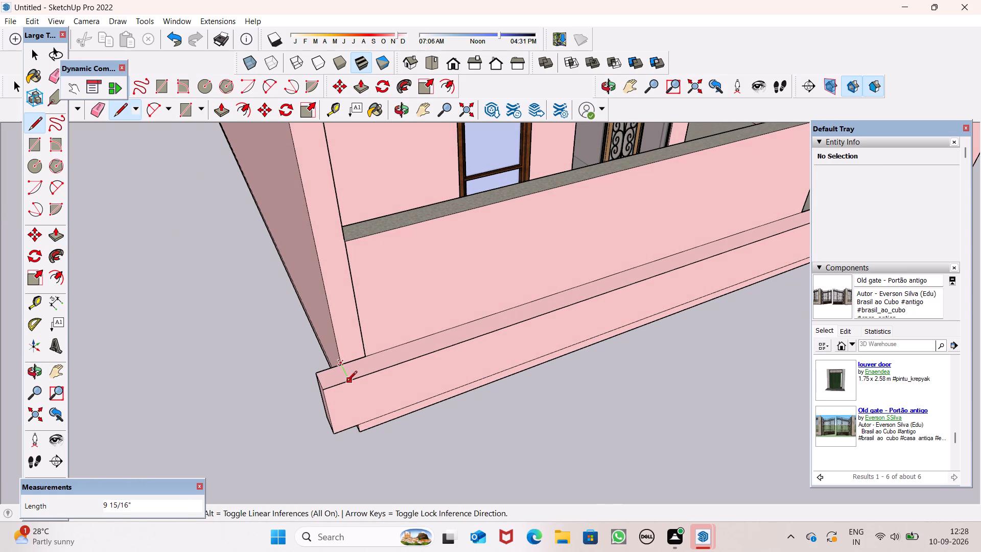
left_click(346, 383)
key("space")
Push/Pull the small divided top face at the low wall's extended end upward into a corner post taller than the side wall.
scroll(412, 306, "down", 13)
middle_click_drag(405, 327, 342, 371)
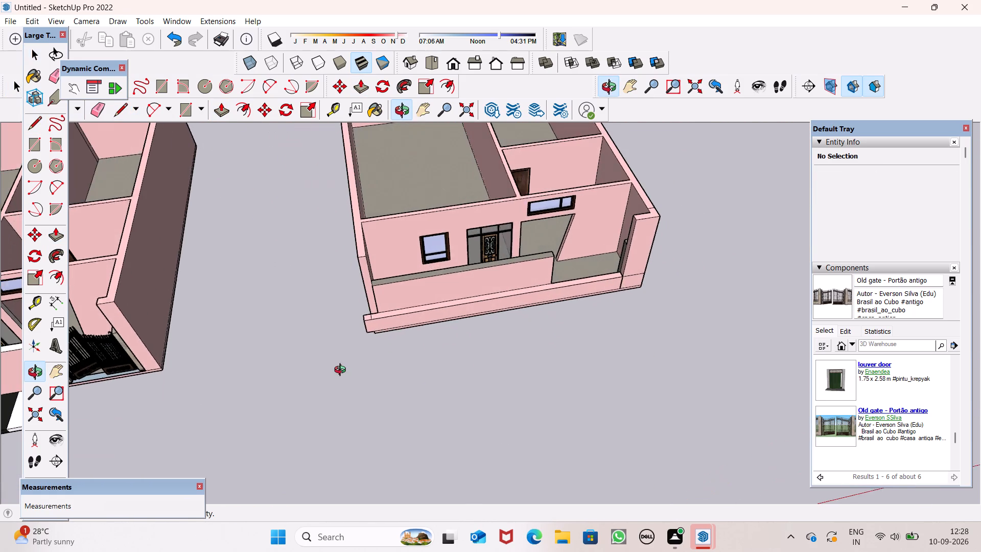
middle_click_drag(342, 371, 338, 361)
left_click(223, 114)
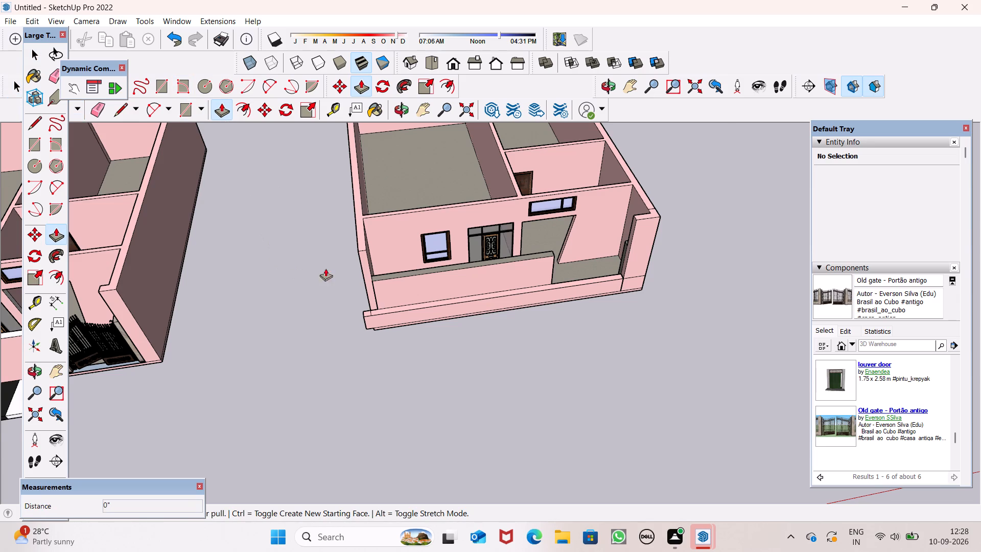
scroll(334, 268, "up", 5)
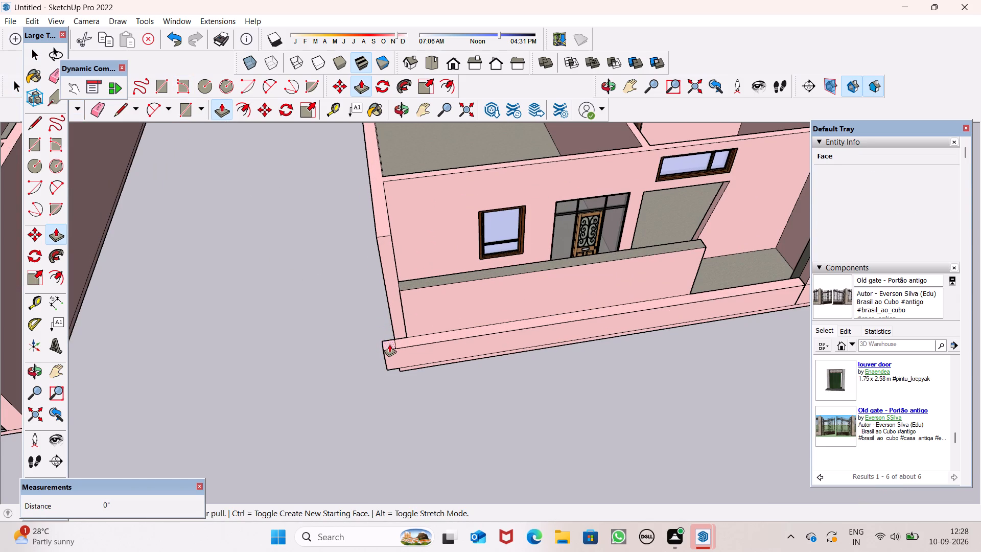
left_click_drag(387, 341, 389, 220)
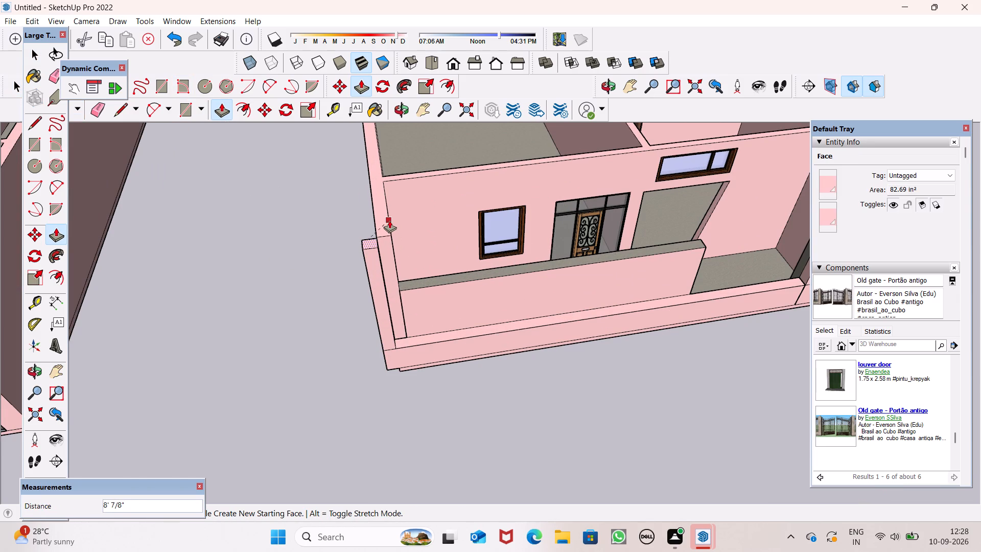
left_click_drag(389, 220, 369, 213)
Erase the horizontal seam on the front face between the new corner post and the low front wall.
scroll(439, 215, "down", 6)
middle_click_drag(477, 283, 477, 283)
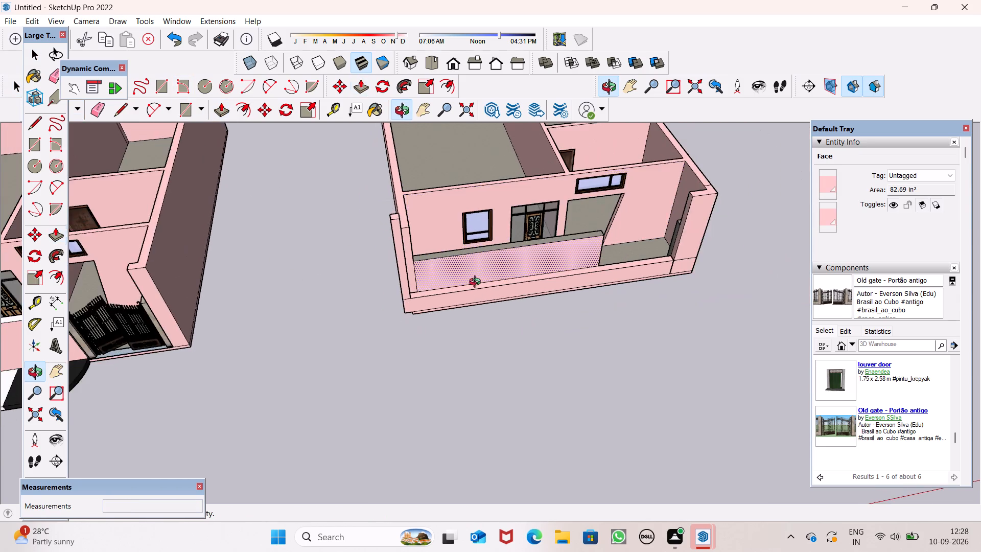
middle_click_drag(477, 283, 396, 105)
scroll(415, 235, "up", 4)
middle_click_drag(445, 251, 397, 321)
scroll(429, 250, "up", 6)
key("space")
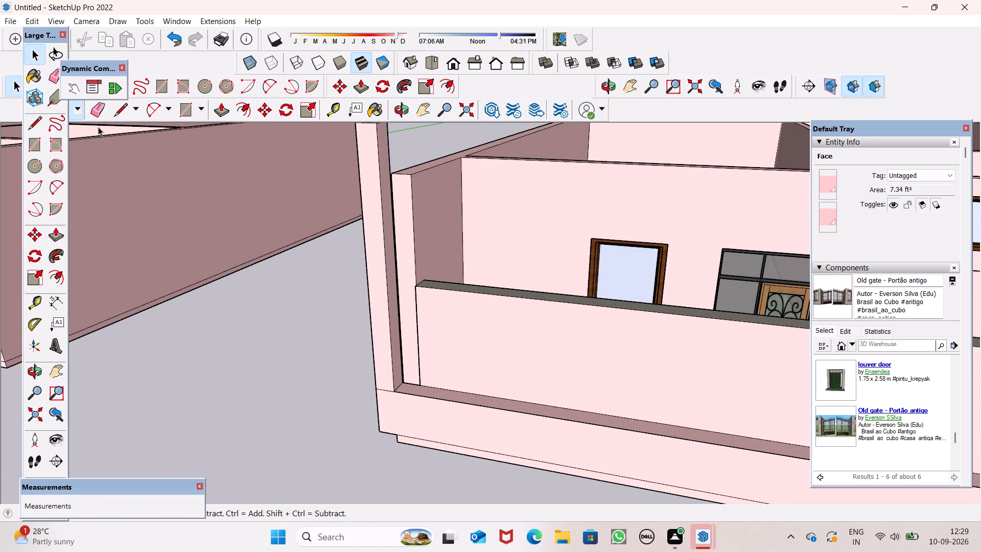
left_click(97, 115)
scroll(404, 403, "up", 4)
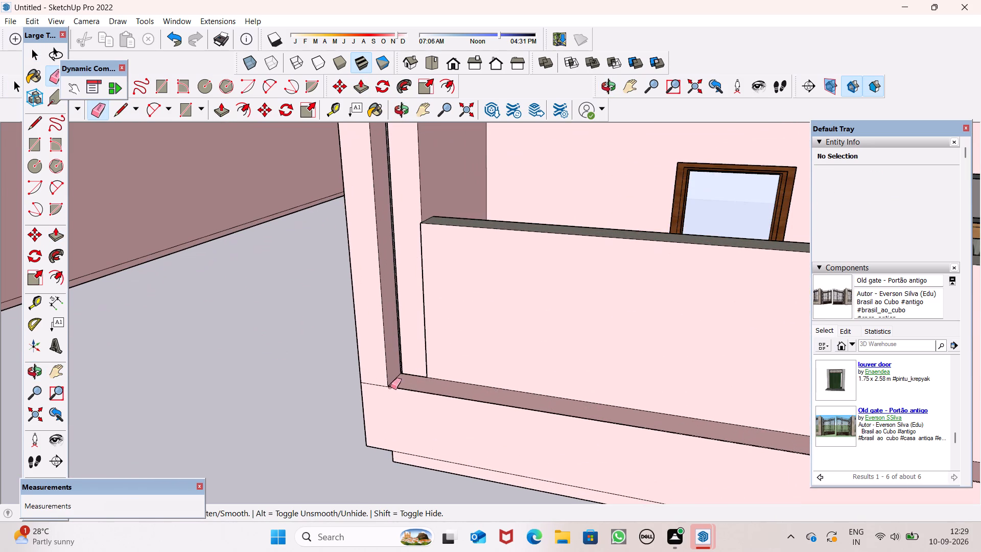
left_click_drag(371, 381, 373, 388)
key("space")
Examine the new corner post and the whole front boundary from several angles.
scroll(301, 290, "down", 10)
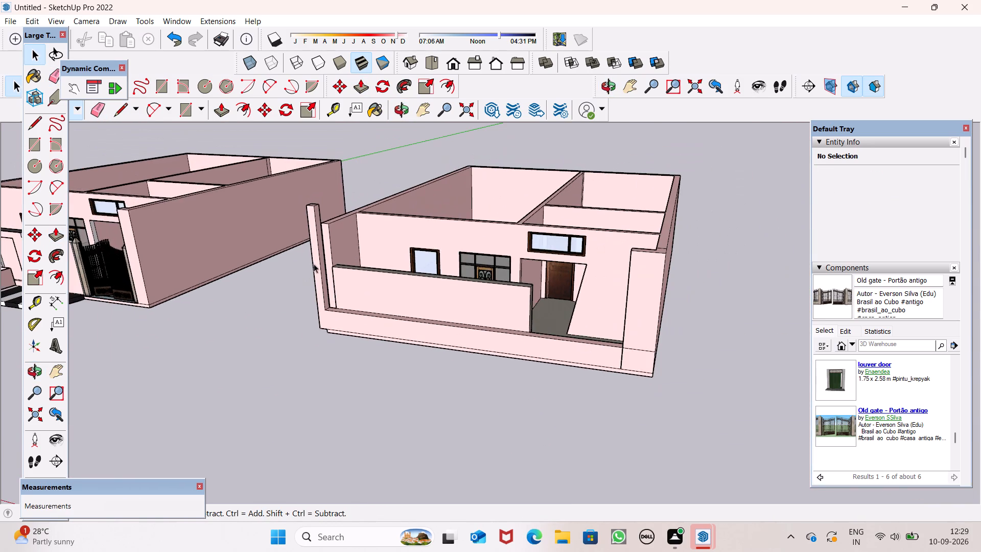
middle_click_drag(316, 268, 328, 305)
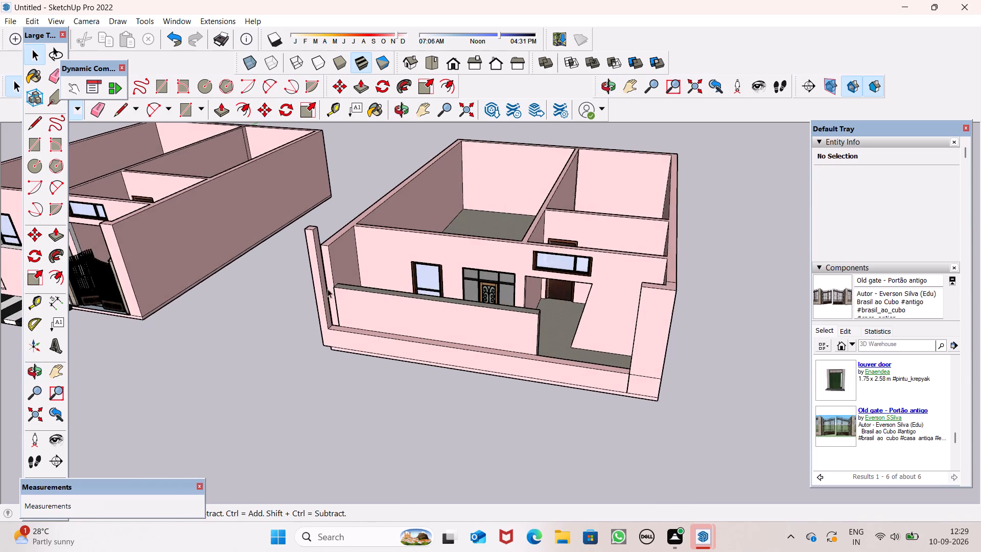
scroll(281, 198, "up", 6)
scroll(200, 169, "down", 7)
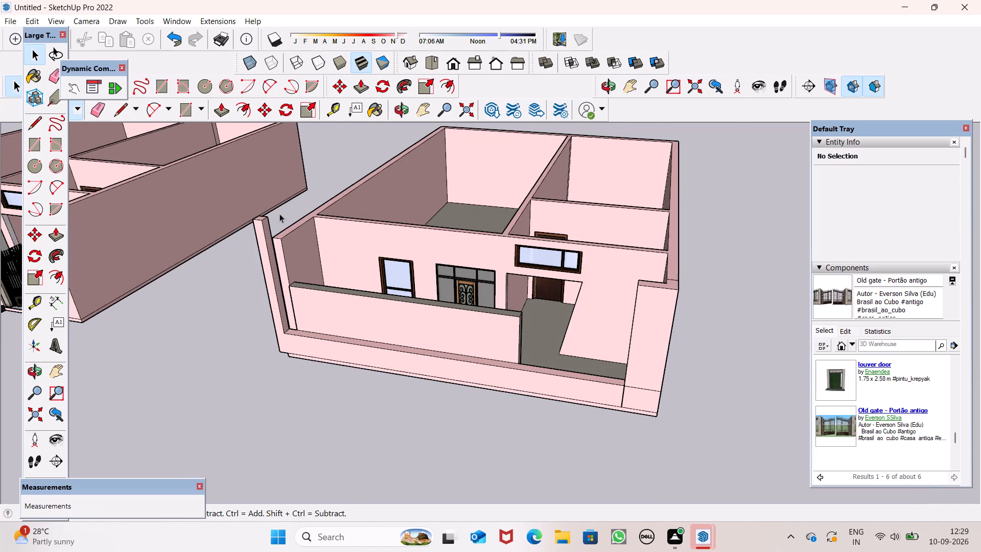
scroll(330, 232, "down", 2)
middle_click_drag(377, 291, 476, 255)
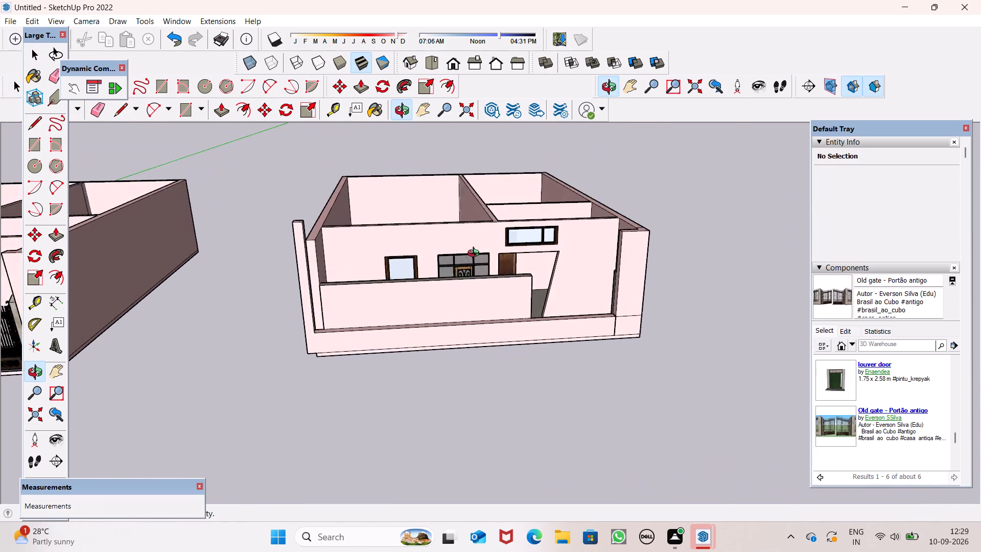
middle_click_drag(476, 255, 436, 293)
scroll(469, 197, "down", 6)
scroll(469, 273, "up", 4)
middle_click_drag(499, 305, 511, 226)
scroll(511, 227, "up", 4)
scroll(515, 298, "down", 4)
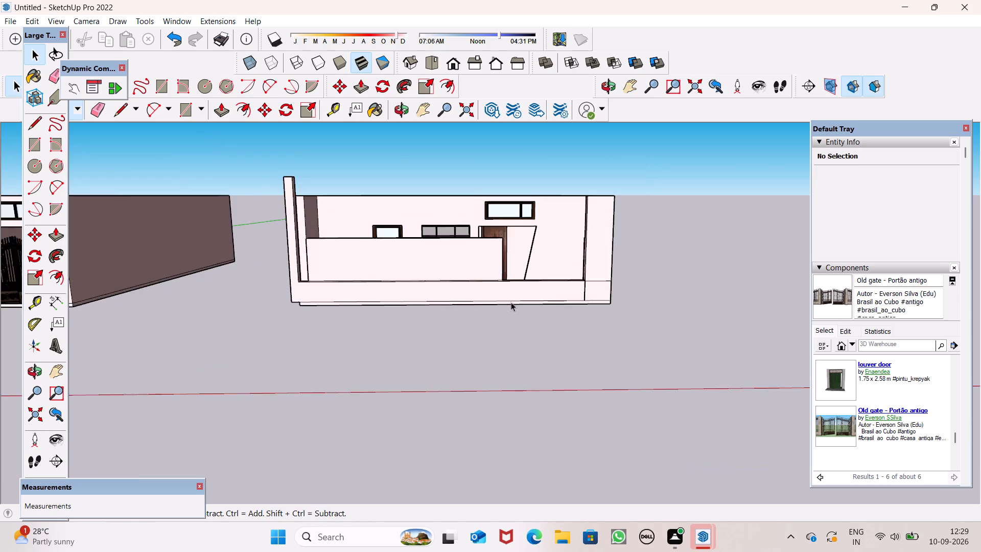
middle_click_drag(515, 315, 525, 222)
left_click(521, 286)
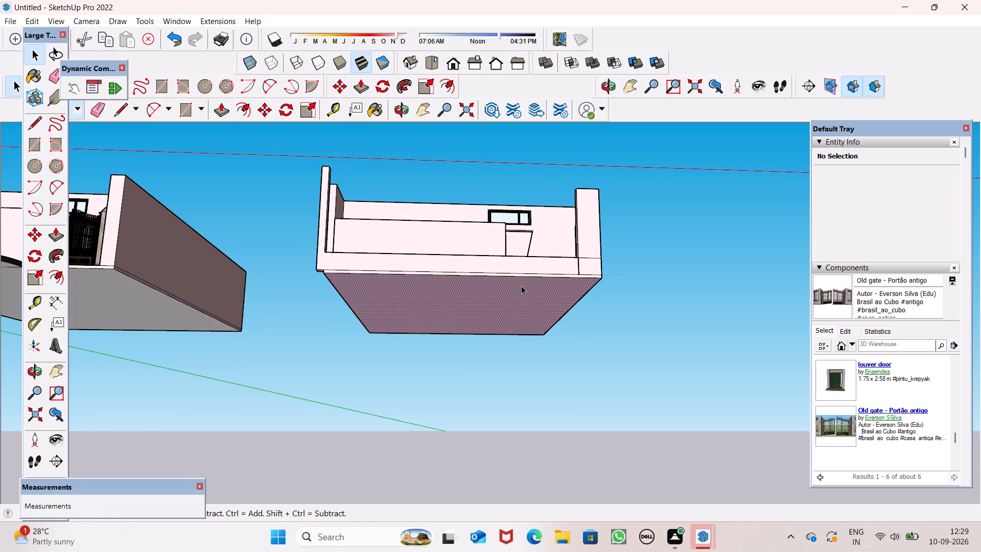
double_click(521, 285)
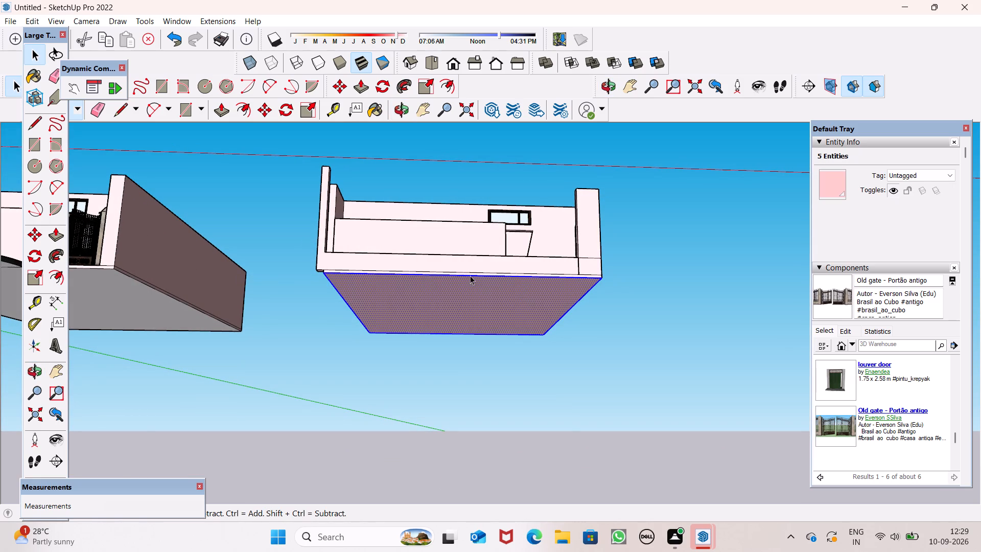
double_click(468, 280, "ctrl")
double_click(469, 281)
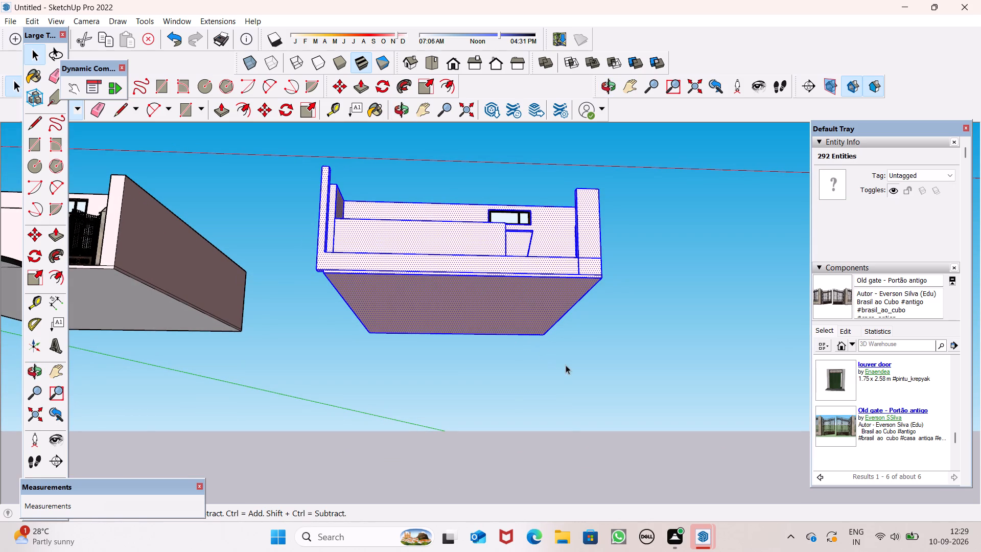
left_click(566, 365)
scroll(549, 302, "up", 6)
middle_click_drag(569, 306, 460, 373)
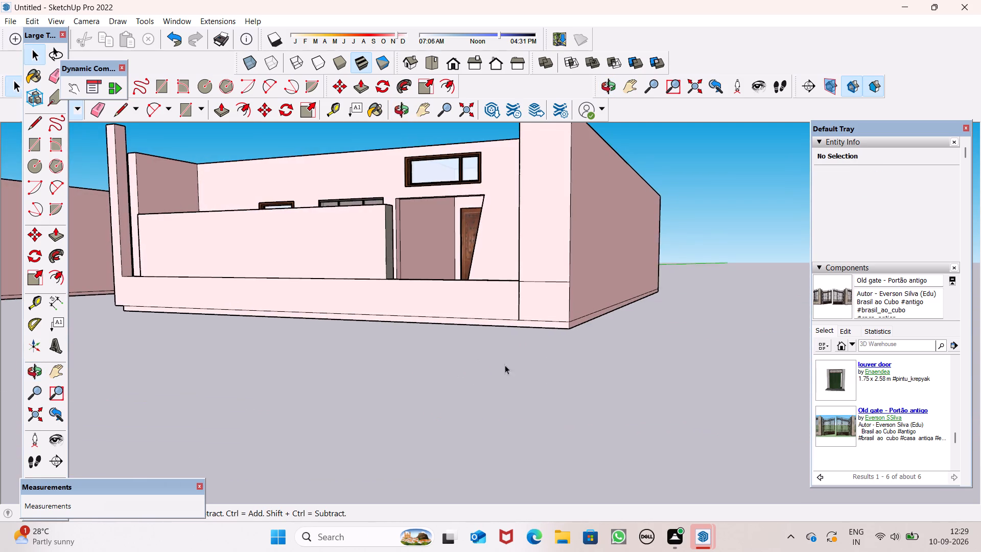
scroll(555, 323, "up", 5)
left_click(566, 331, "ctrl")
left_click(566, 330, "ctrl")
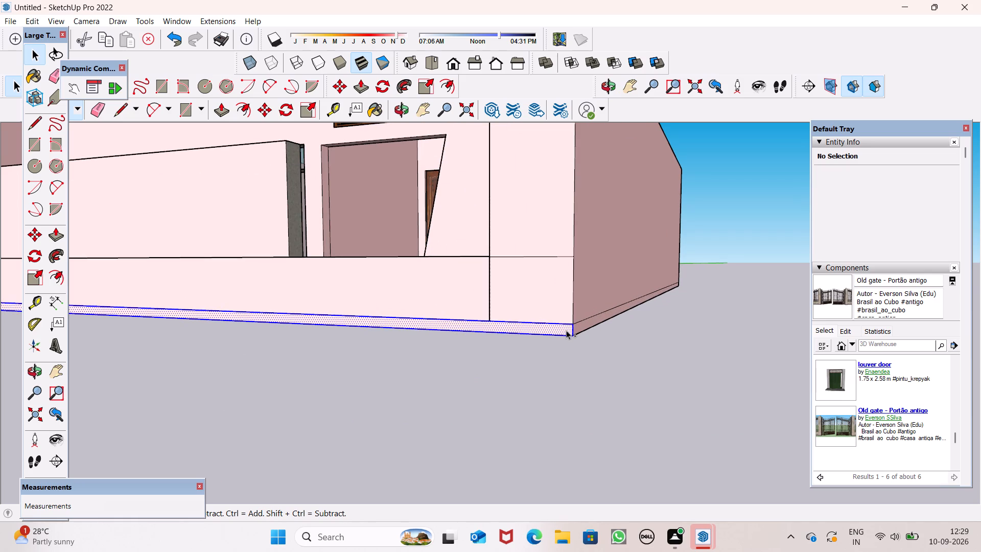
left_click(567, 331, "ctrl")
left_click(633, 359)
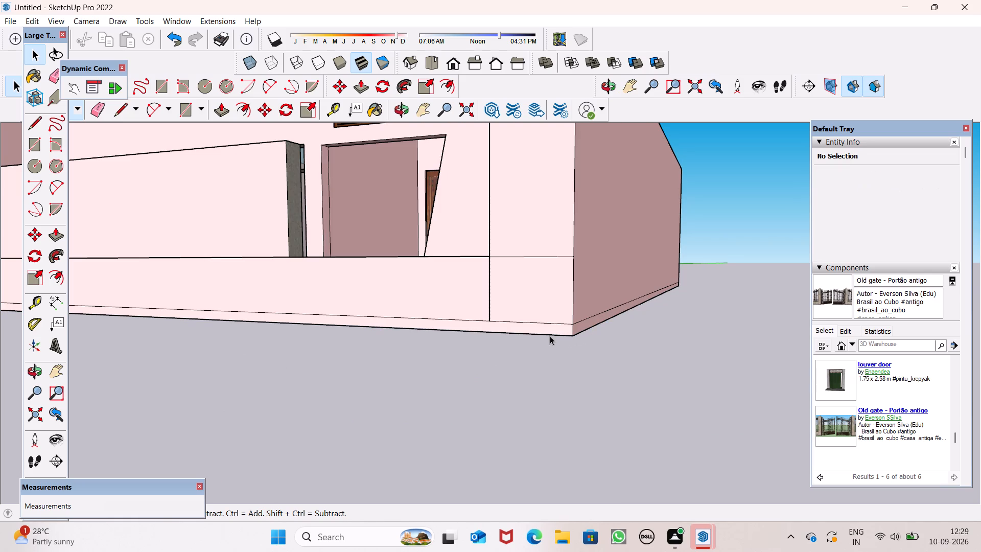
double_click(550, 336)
Select the house base's underside with its edges, adding the front base strip and the strip edges at the entrance-side front corner.
middle_click_drag(621, 388, 636, 292)
double_click(590, 305)
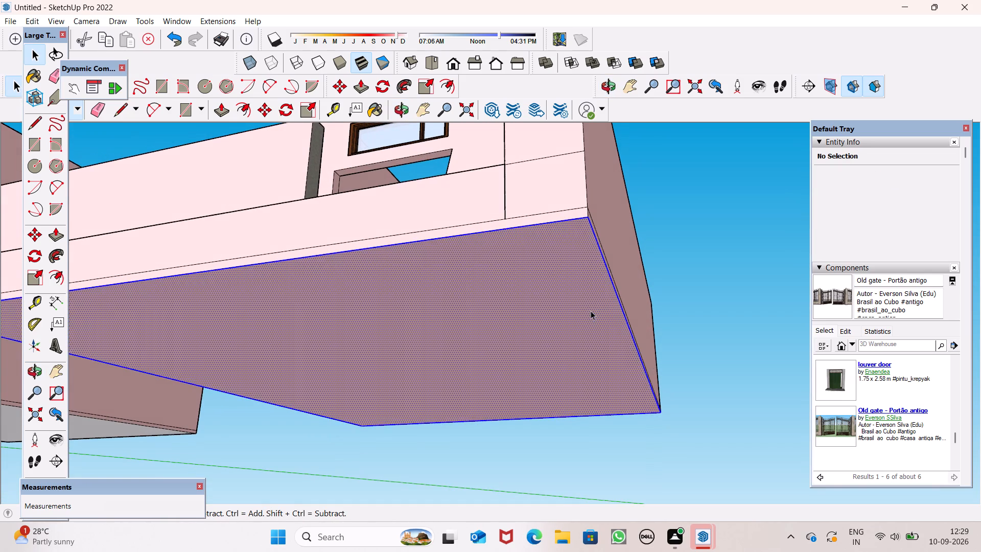
middle_click_drag(591, 309, 580, 430)
scroll(570, 407, "up", 7)
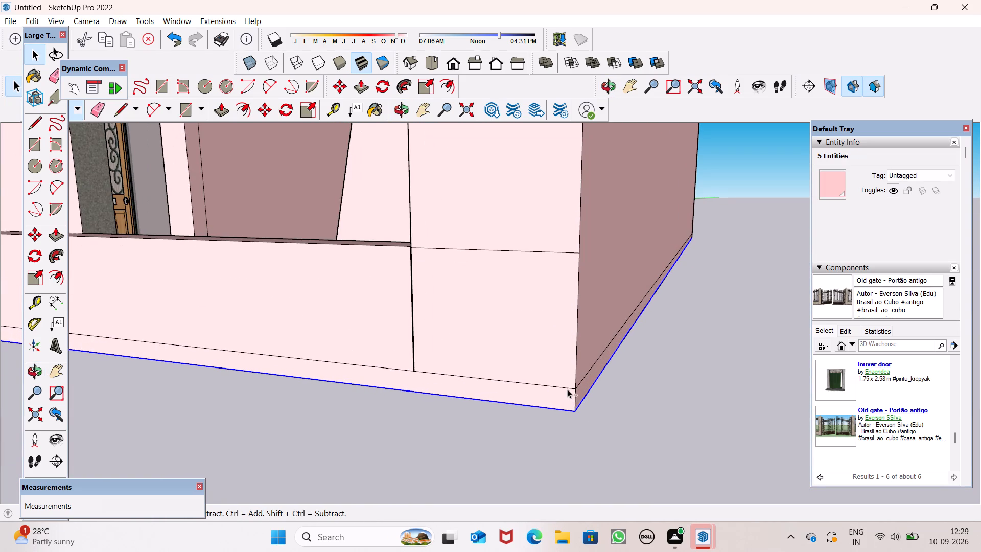
left_click(569, 387, "ctrl")
left_click(573, 394, "ctrl")
middle_click_drag(592, 396, 452, 419, "ctrl")
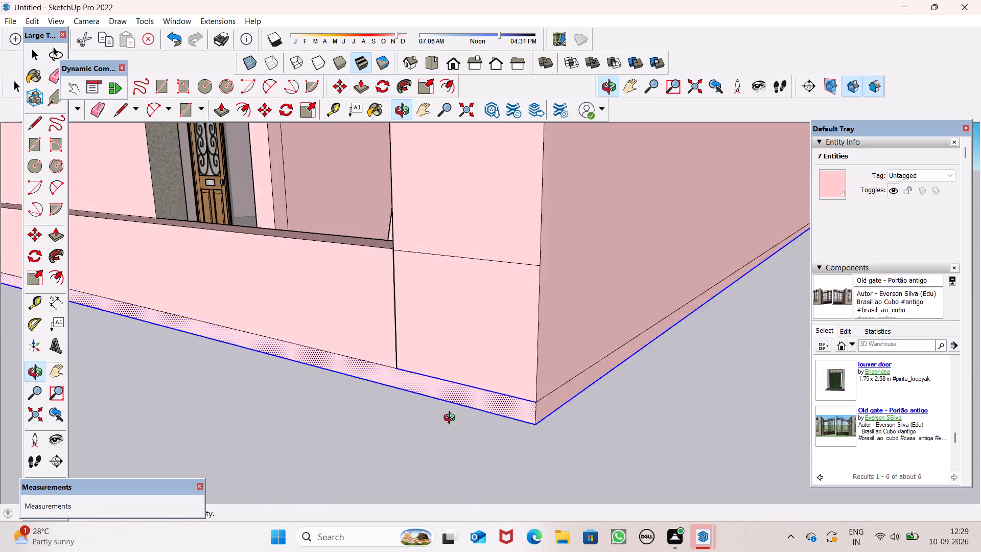
middle_click_drag(452, 419, 303, 381, "ctrl")
scroll(459, 394, "up", 5, "ctrl")
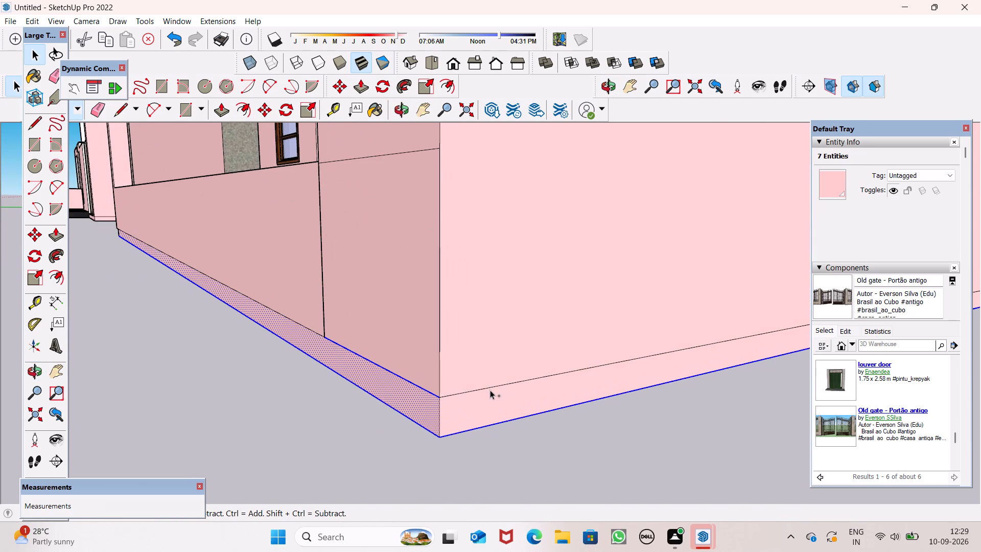
left_click(491, 387, "ctrl")
left_click(440, 417, "ctrl")
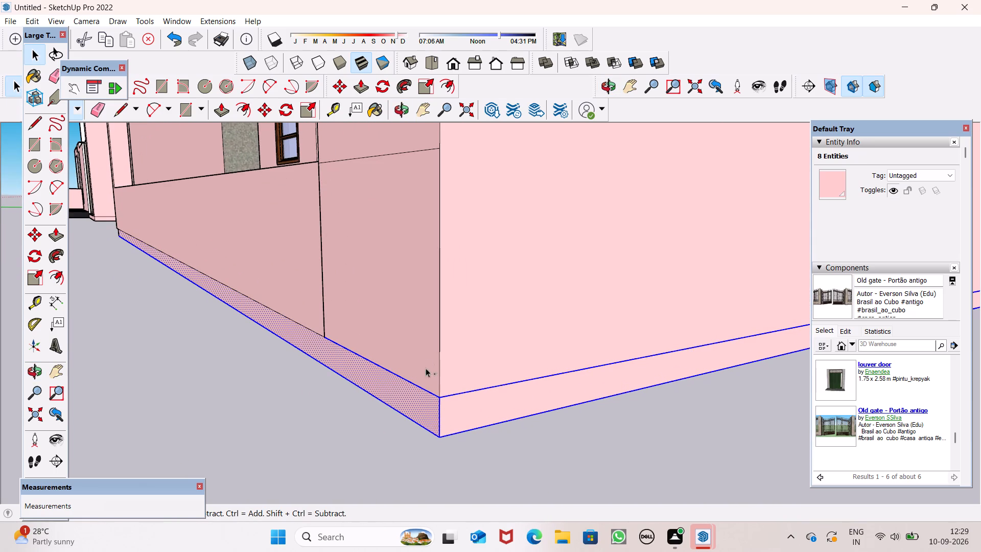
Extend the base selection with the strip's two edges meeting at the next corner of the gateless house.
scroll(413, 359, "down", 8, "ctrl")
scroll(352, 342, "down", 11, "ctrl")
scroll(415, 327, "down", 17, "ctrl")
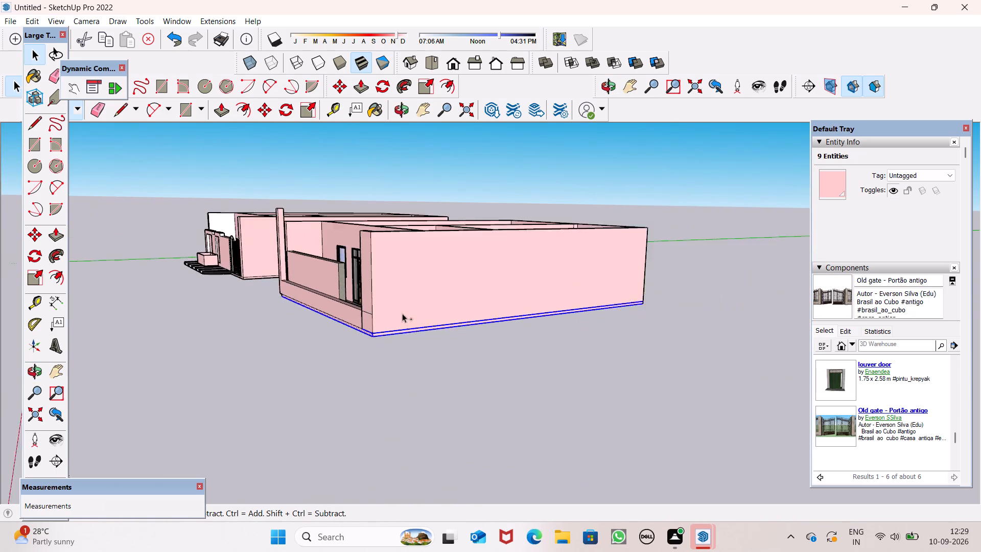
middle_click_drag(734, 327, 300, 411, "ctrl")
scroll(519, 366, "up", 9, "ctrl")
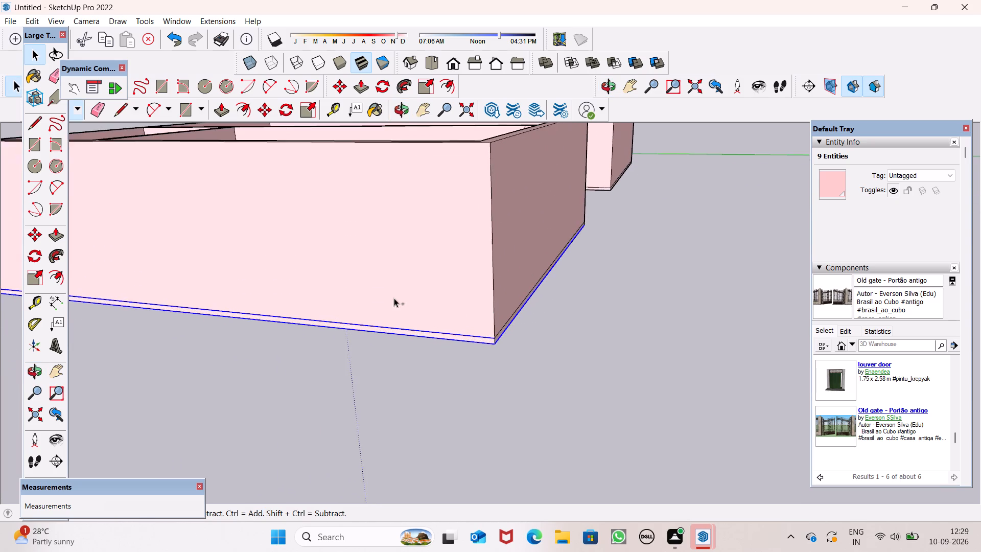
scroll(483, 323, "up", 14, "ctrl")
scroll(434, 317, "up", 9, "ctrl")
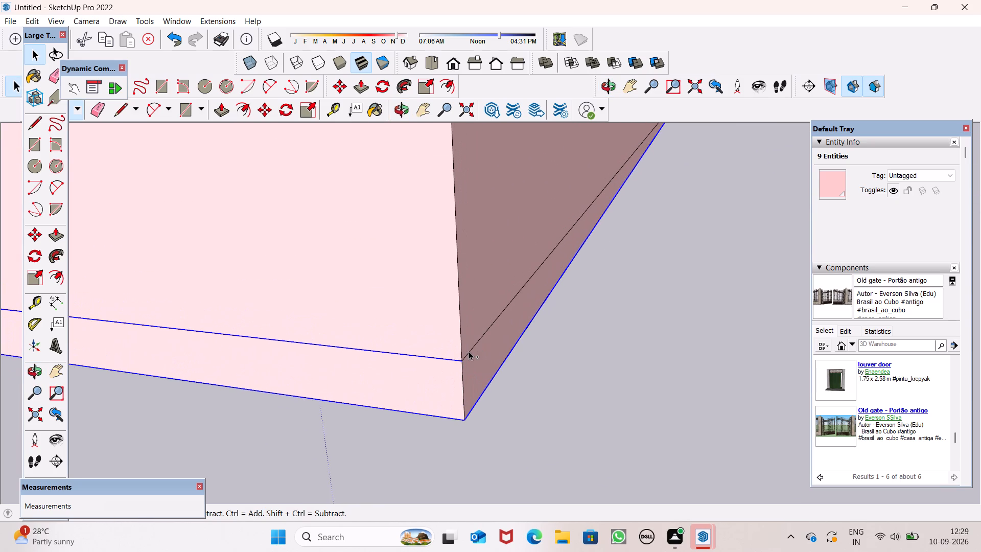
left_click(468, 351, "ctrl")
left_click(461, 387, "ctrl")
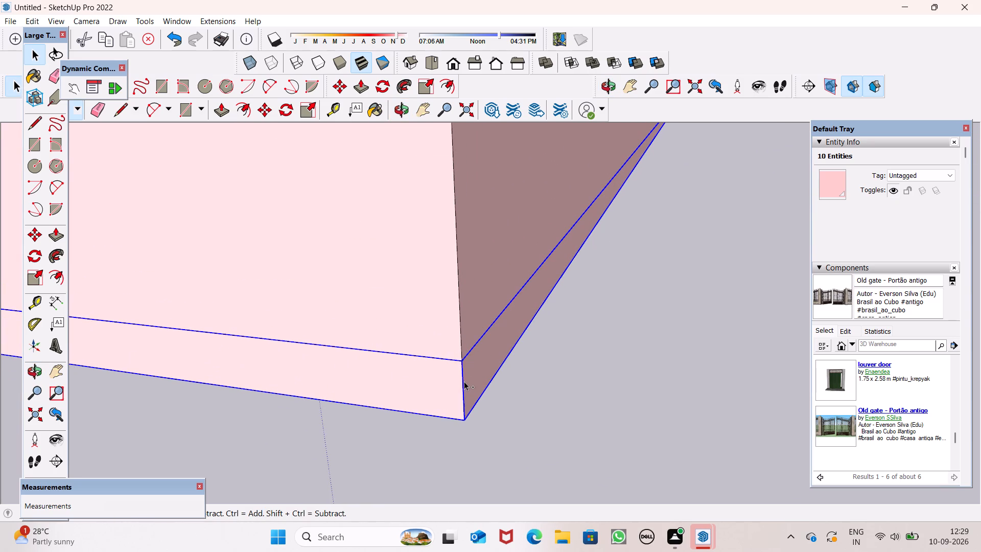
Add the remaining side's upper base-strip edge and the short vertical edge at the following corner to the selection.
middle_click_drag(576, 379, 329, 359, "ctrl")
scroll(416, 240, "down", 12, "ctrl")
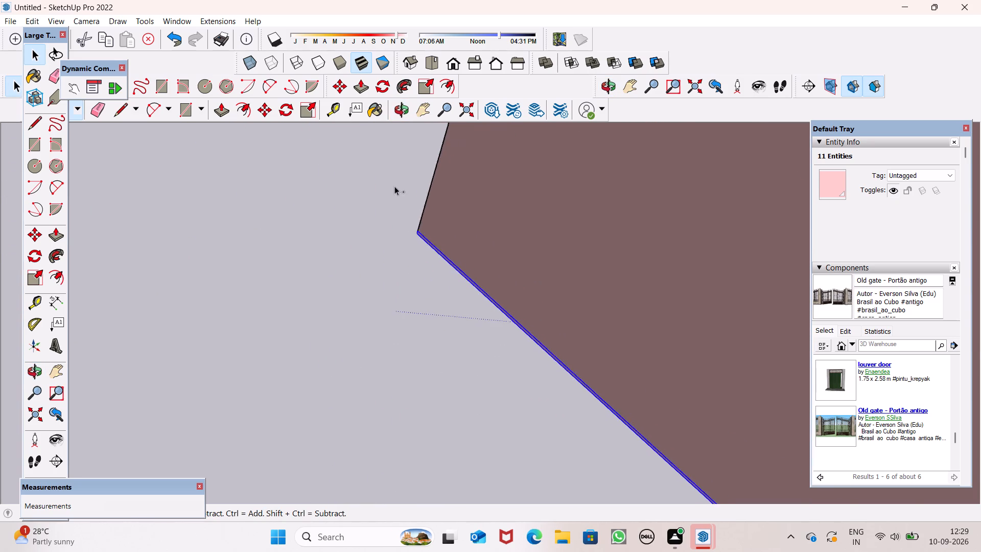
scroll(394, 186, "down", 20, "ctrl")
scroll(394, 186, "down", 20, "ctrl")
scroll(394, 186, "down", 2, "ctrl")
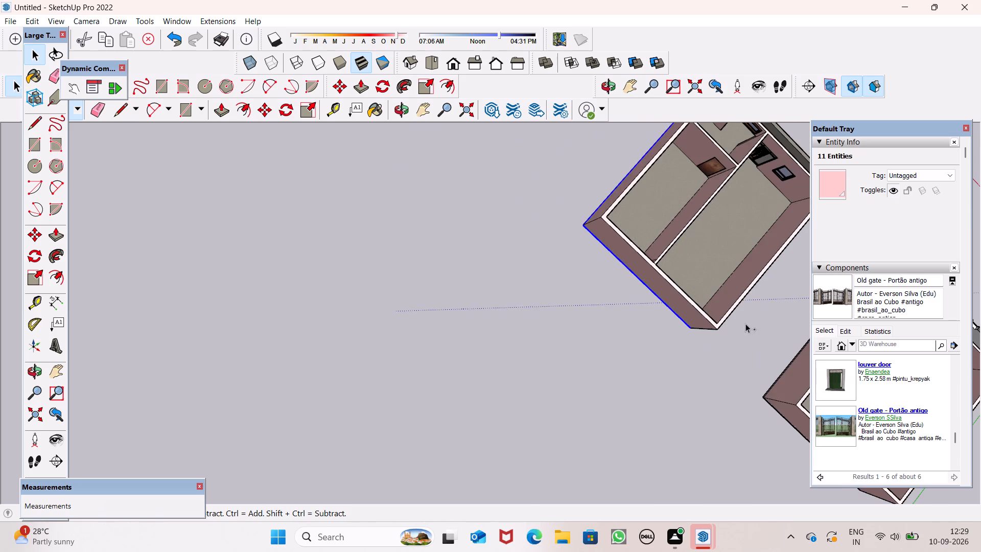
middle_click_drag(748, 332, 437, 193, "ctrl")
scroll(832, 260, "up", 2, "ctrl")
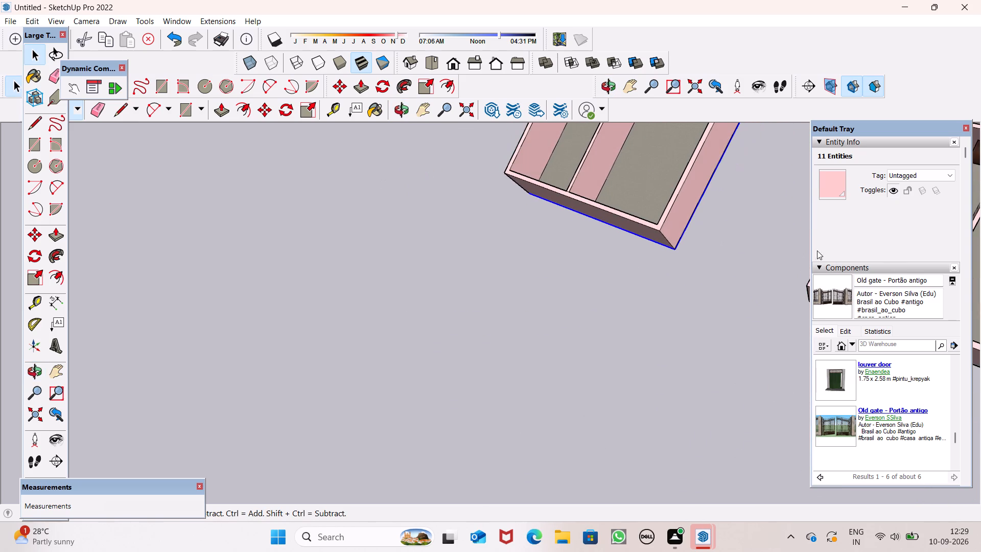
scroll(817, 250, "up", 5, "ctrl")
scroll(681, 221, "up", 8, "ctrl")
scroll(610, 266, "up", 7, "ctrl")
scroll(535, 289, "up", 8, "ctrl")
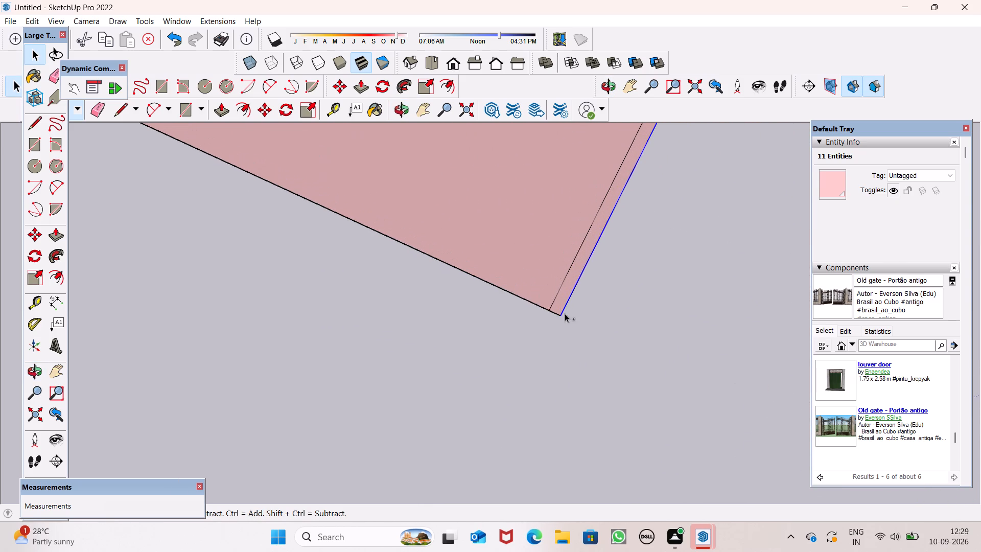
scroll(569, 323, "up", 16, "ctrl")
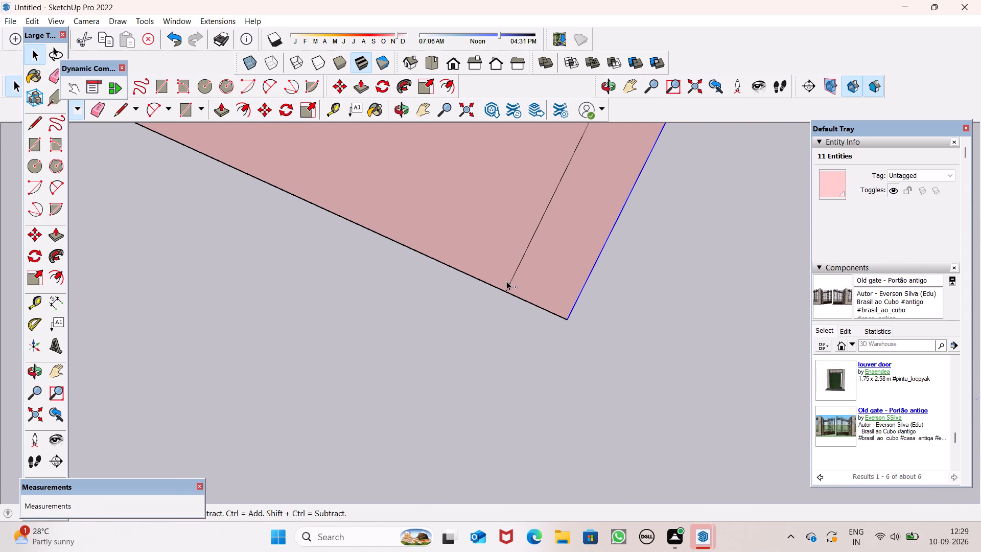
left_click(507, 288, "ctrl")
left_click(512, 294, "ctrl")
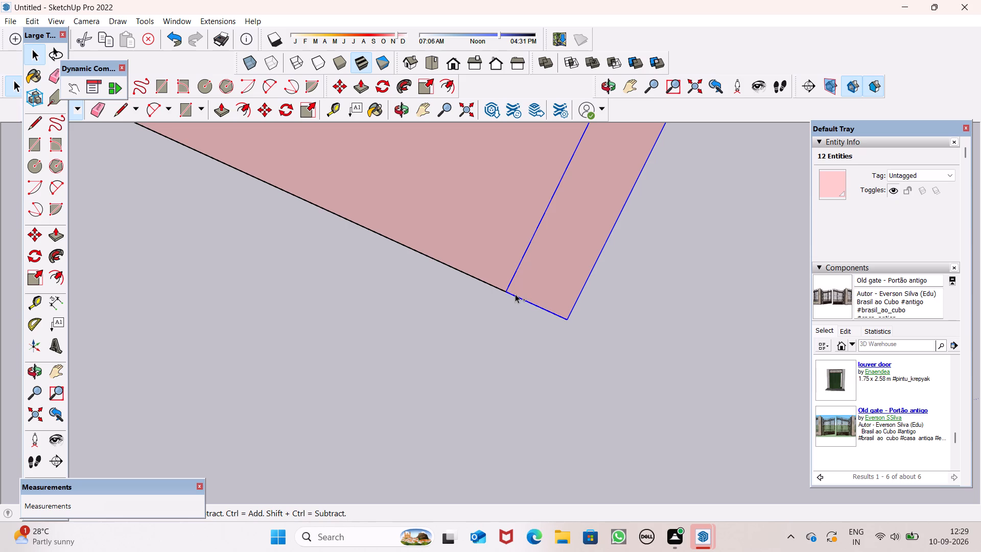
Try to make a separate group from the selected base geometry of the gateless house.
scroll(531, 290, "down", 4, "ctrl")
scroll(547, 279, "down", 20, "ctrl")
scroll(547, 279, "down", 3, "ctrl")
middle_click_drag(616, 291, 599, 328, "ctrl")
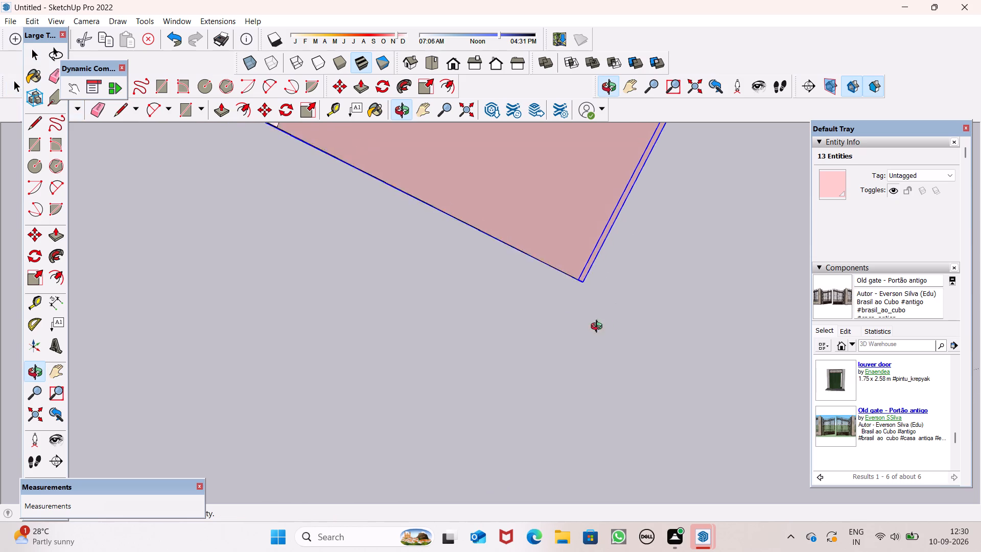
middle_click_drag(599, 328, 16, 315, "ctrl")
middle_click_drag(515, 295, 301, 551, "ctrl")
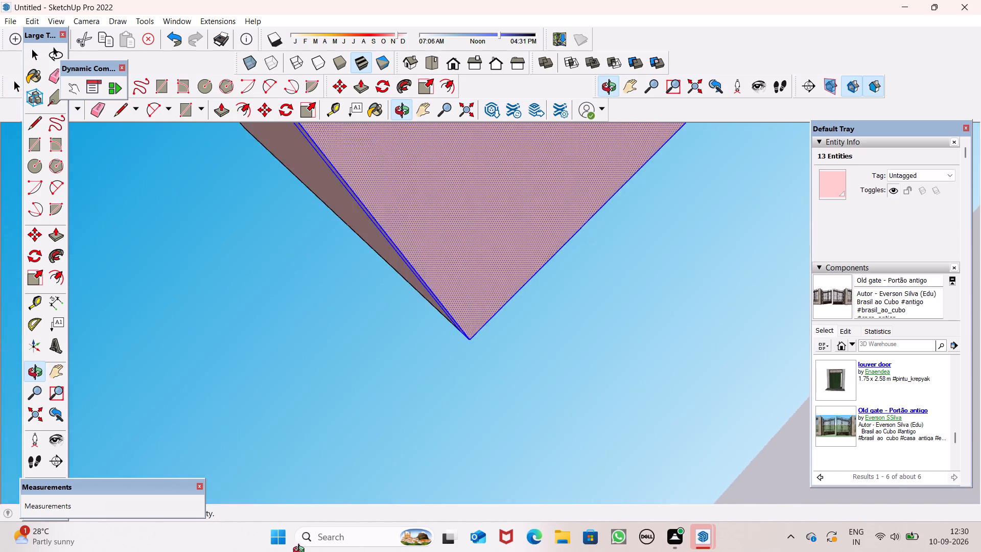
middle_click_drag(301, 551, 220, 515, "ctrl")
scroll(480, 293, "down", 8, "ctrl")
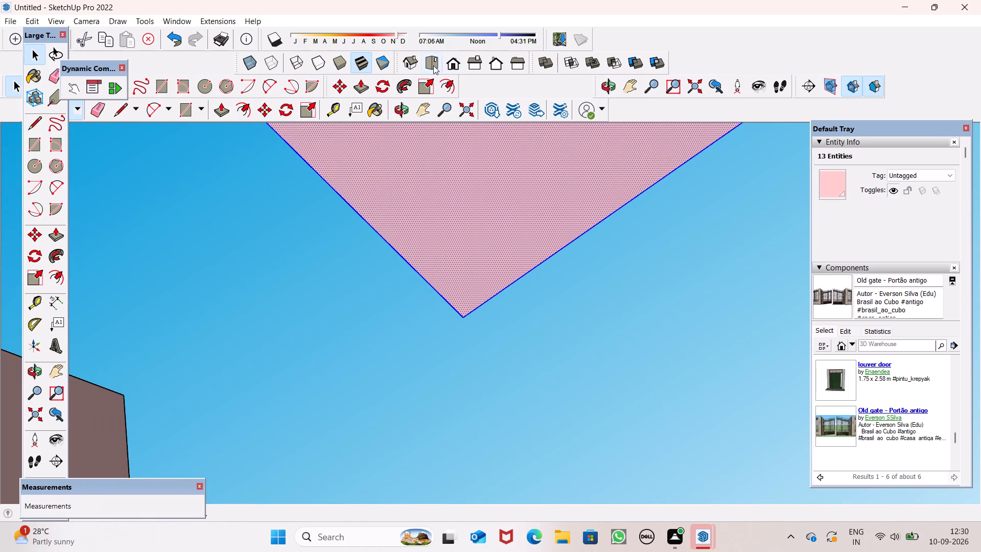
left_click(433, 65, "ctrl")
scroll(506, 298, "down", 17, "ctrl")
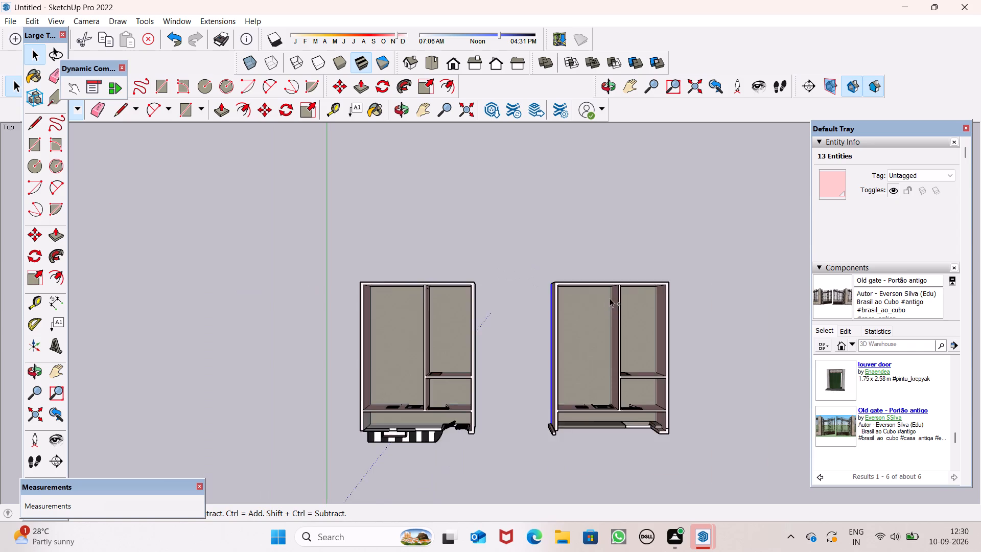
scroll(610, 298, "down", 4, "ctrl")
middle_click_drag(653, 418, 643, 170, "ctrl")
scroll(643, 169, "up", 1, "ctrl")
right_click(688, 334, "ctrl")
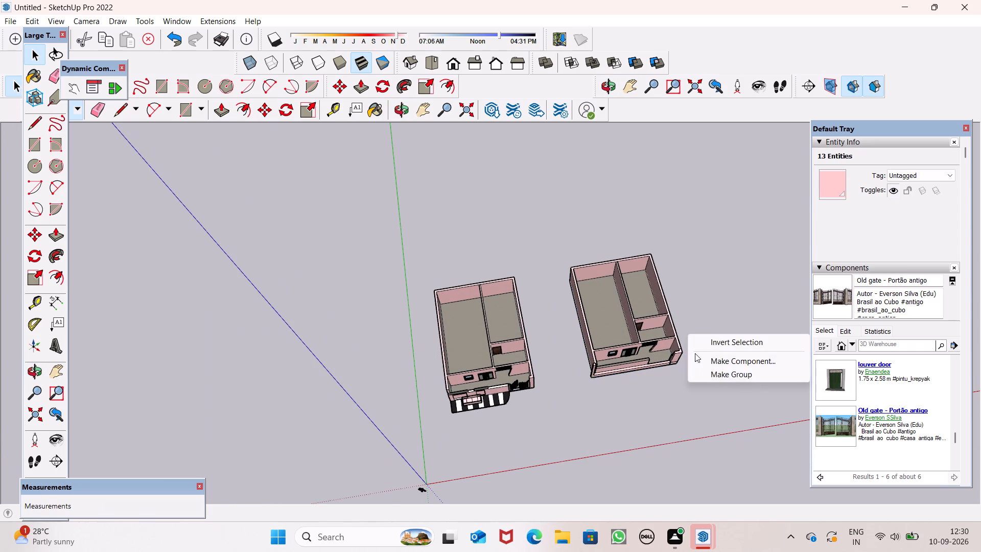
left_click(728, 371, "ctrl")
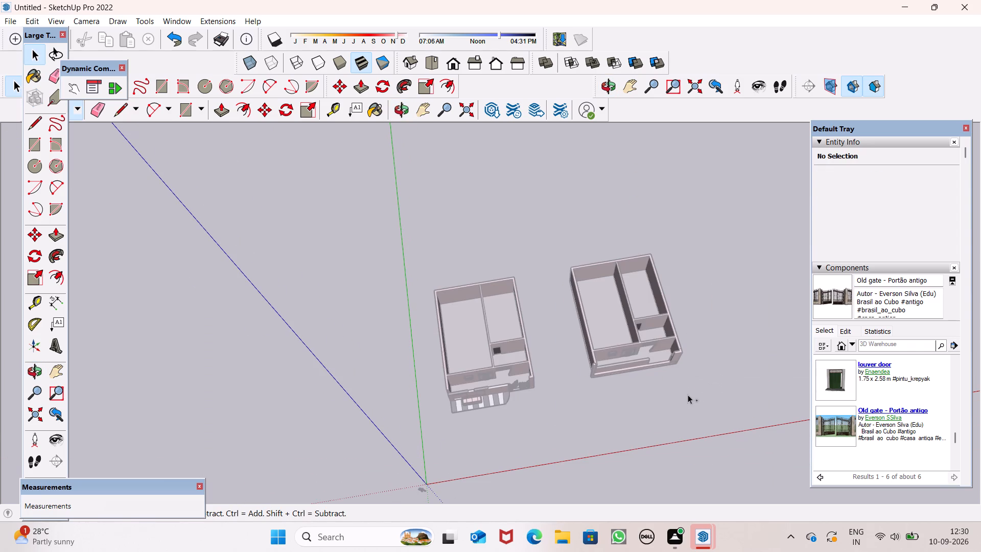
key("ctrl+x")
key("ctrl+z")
Examine the undersides of both houses from below.
scroll(581, 353, "down", 7)
middle_click_drag(657, 362, 577, 163)
scroll(577, 163, "up", 1)
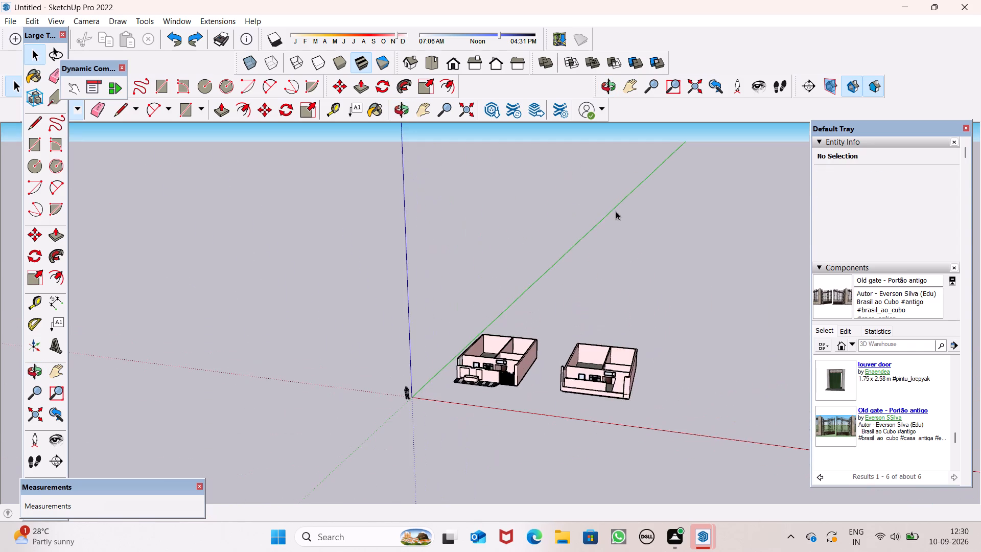
middle_click_drag(626, 399, 679, 216)
middle_click_drag(671, 375, 684, 249)
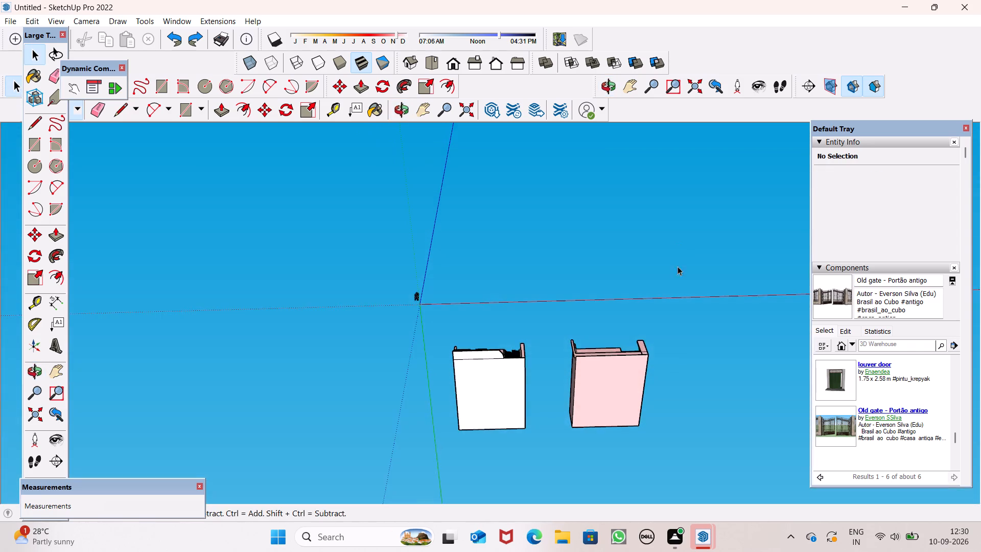
scroll(671, 382, "down", 3)
middle_click_drag(671, 382, 653, 489)
scroll(629, 382, "up", 5)
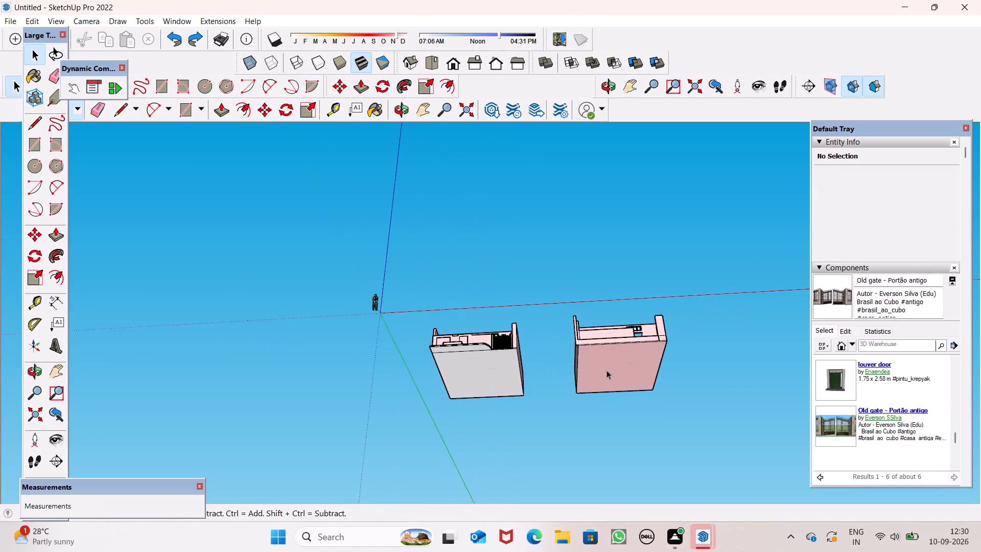
scroll(606, 370, "up", 2)
middle_click_drag(493, 400, 500, 463)
scroll(480, 374, "up", 8)
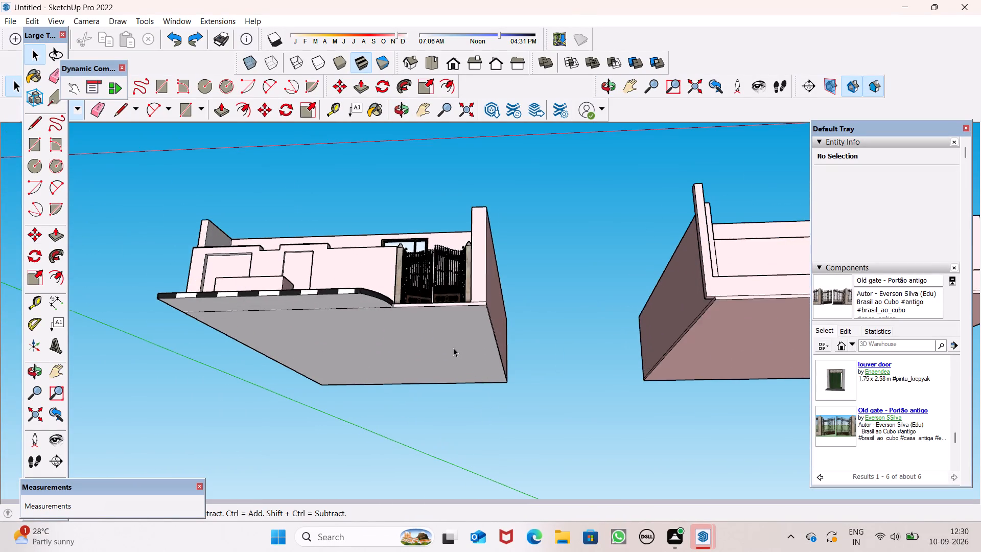
middle_click_drag(423, 357, 466, 237)
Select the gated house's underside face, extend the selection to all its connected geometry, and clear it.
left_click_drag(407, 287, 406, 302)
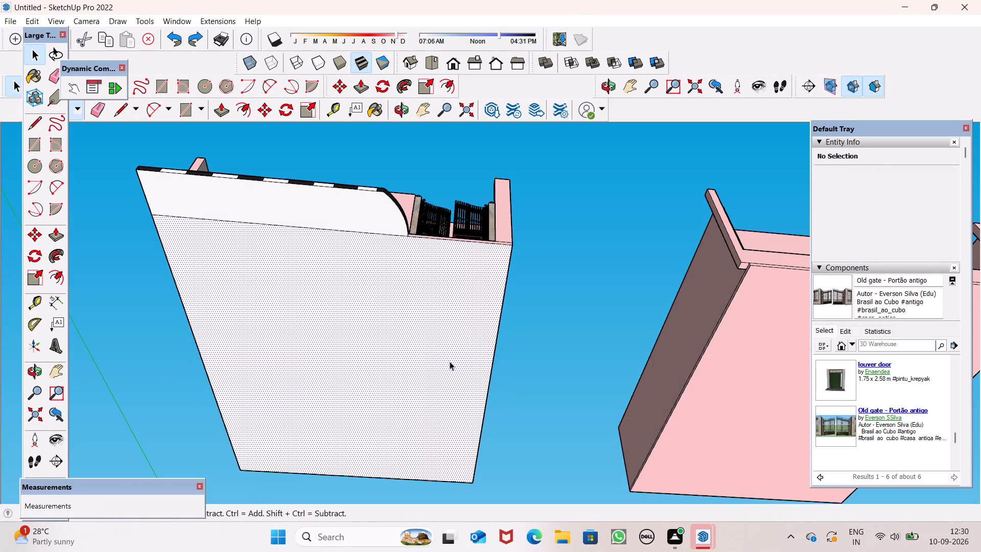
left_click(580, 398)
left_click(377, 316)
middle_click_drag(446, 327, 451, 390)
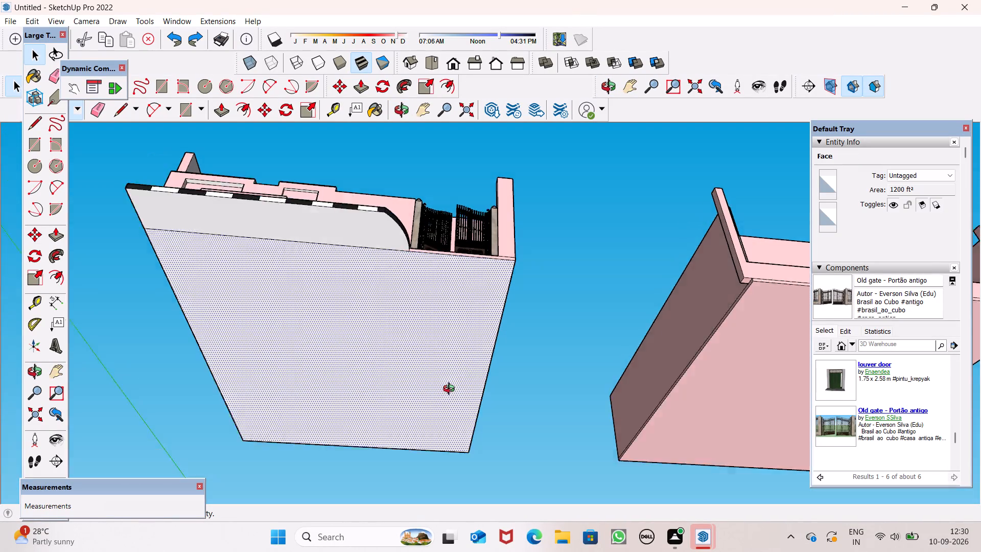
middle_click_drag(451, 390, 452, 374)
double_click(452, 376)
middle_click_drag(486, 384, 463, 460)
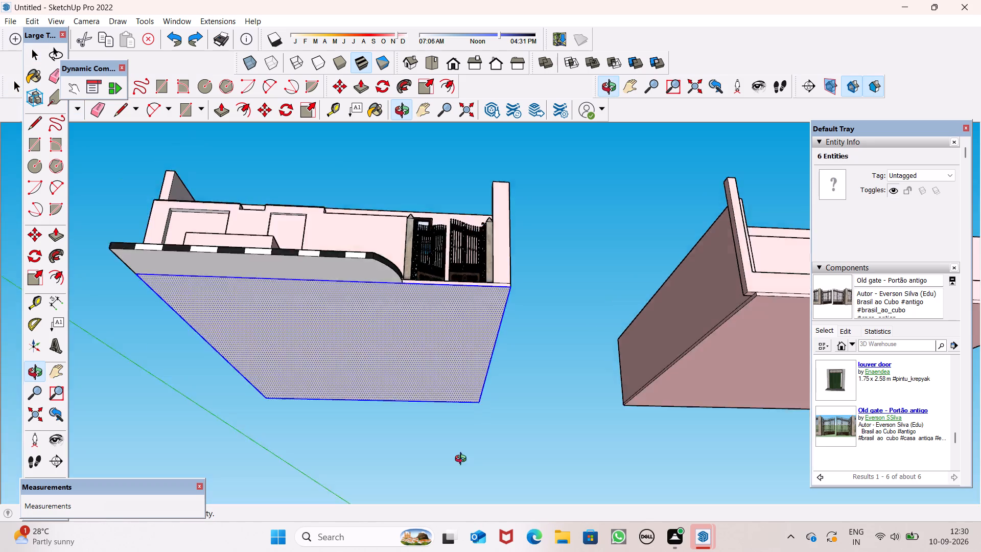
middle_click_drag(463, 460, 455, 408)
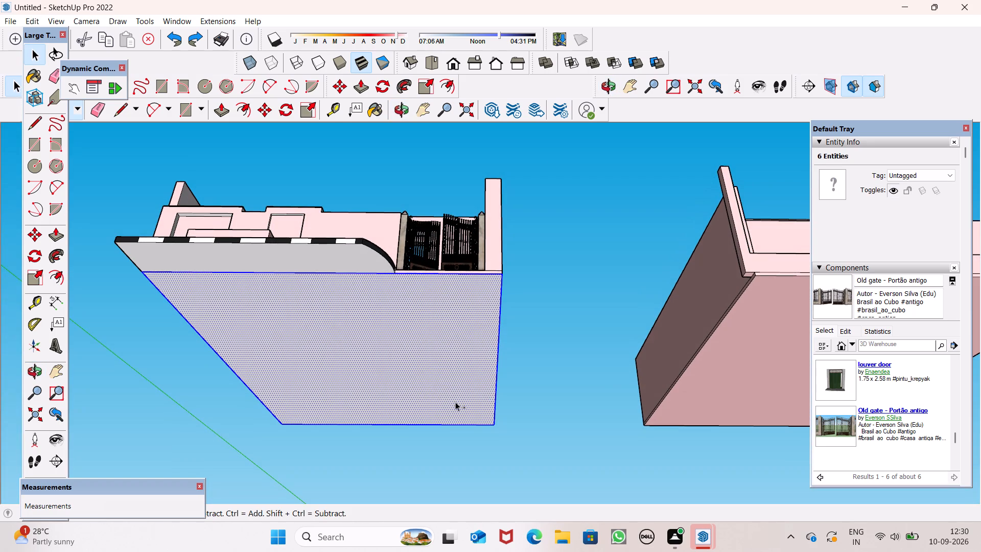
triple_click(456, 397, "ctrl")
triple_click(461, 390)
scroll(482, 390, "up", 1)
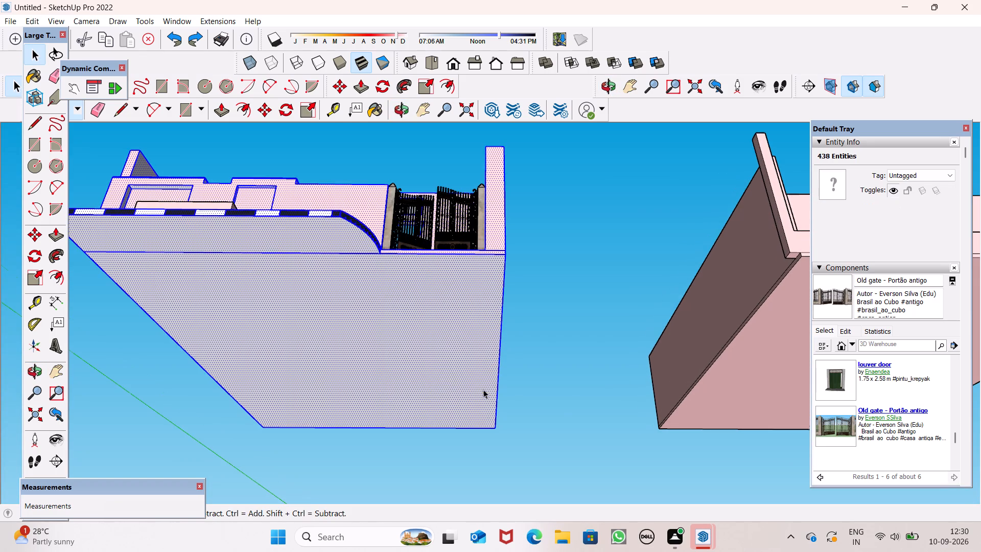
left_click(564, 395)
Examine the fronts, side walls and undersides of the two houses to compare their bases.
middle_click_drag(564, 390, 429, 505)
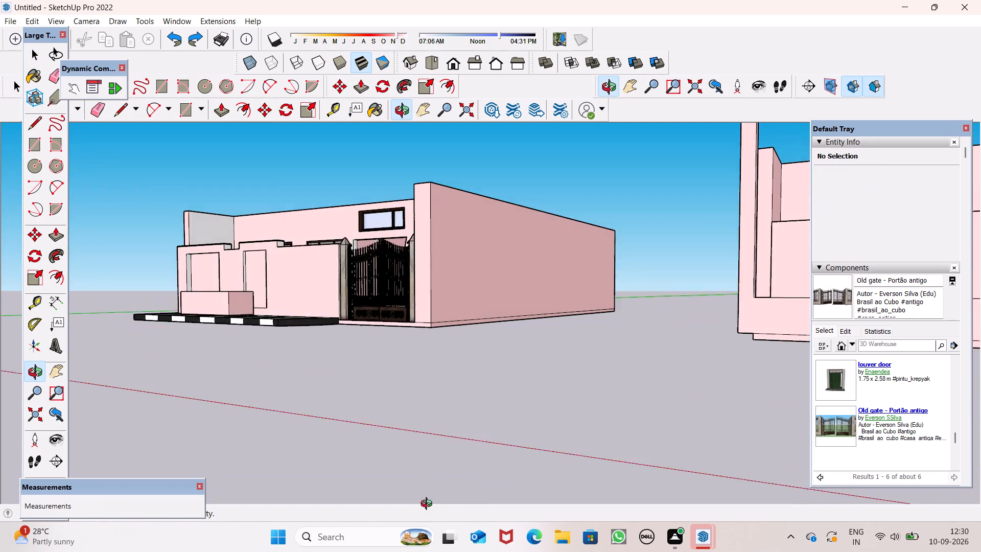
middle_click_drag(429, 505, 427, 509)
scroll(431, 423, "up", 7)
scroll(445, 369, "up", 1, "ctrl")
scroll(442, 376, "down", 13)
scroll(553, 273, "down", 6)
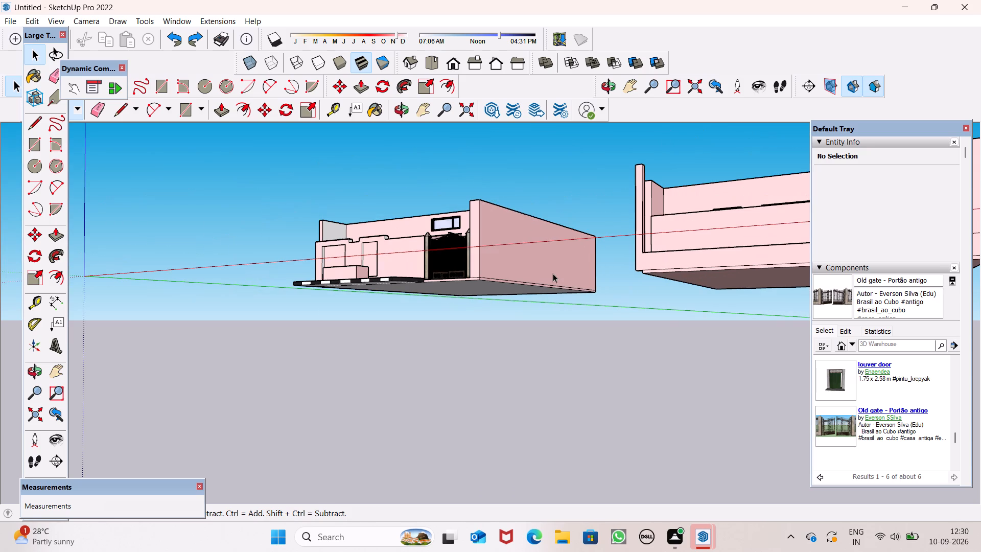
scroll(554, 201, "down", 11)
middle_click_drag(693, 274, 702, 160)
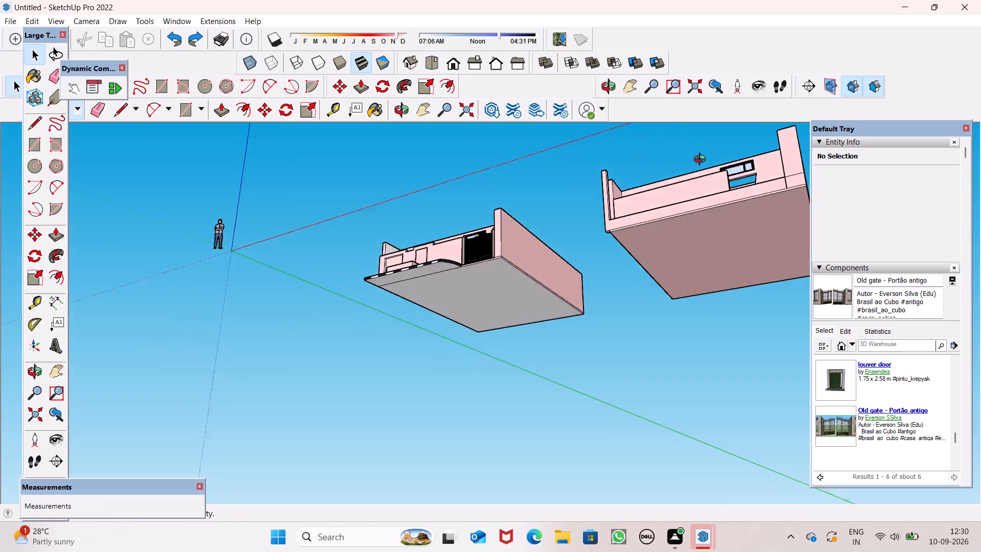
middle_click_drag(702, 160, 726, 109)
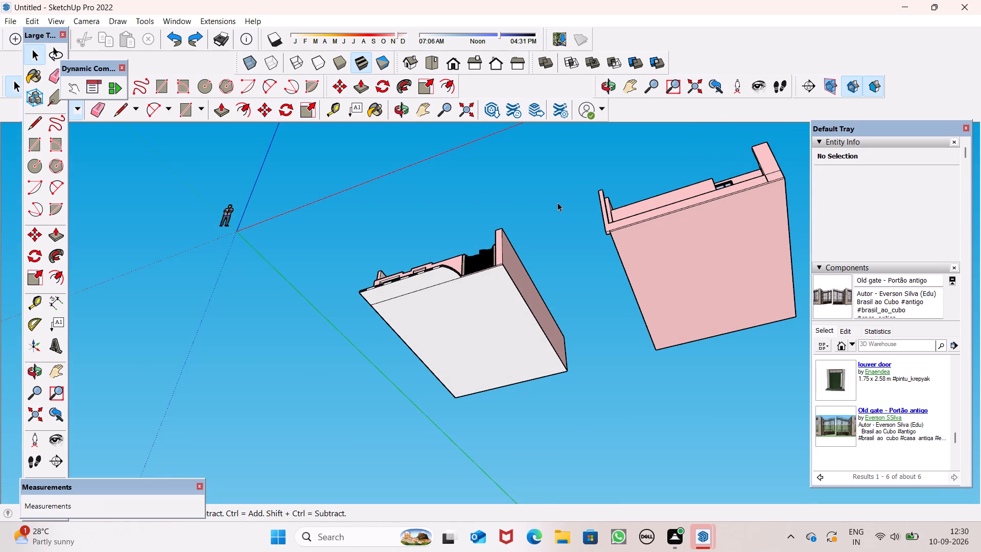
Select all connected geometry of the gateless house and make it a group.
scroll(557, 207, "down", 8)
middle_click_drag(682, 217, 690, 358)
left_click(684, 256)
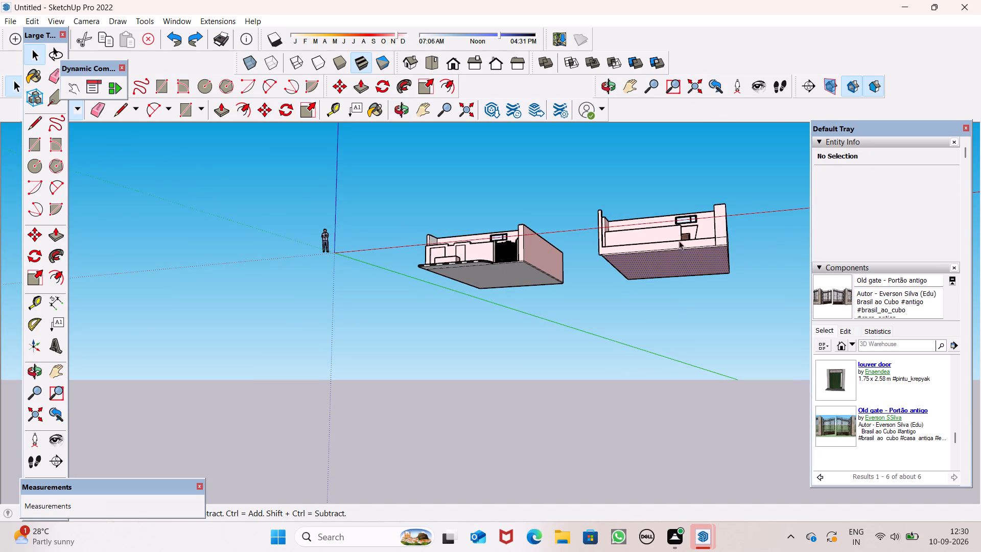
triple_click(672, 228)
left_click(672, 232)
right_click(678, 236)
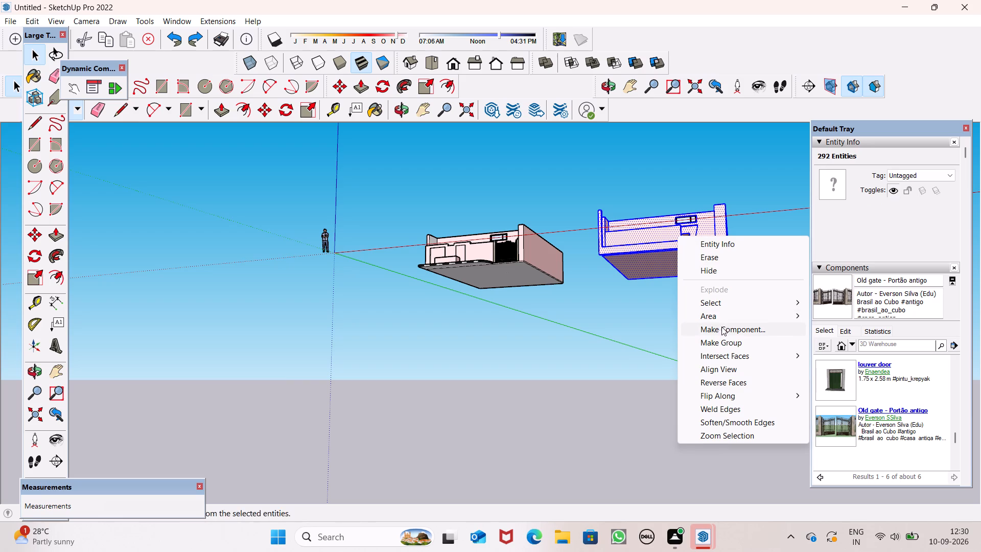
left_click(725, 344)
left_click(645, 310)
Draw a rectangle about 30' by 56' on the gateless house's underside, from the front corner to beyond the rear edge.
middle_click_drag(683, 289, 690, 198)
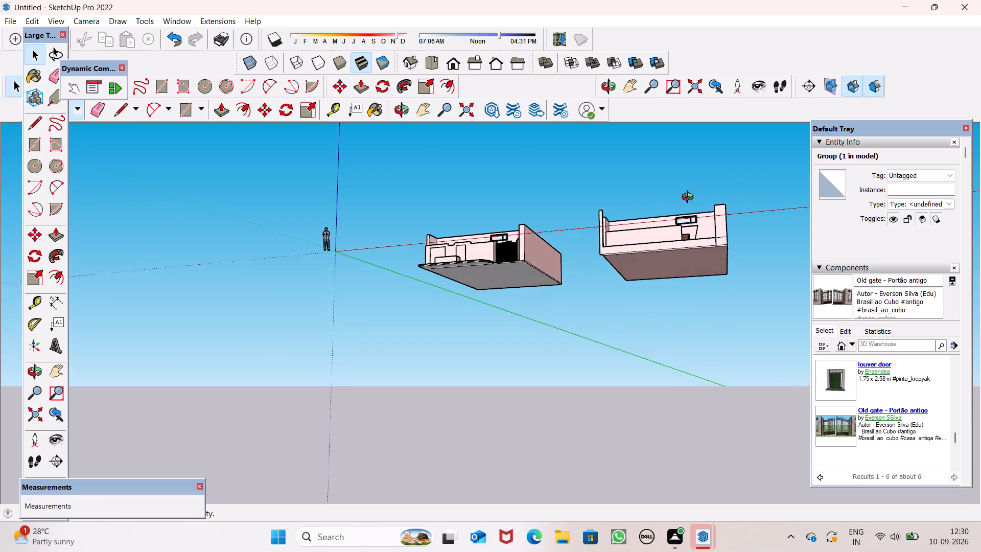
middle_click_drag(690, 198, 713, 120)
left_click(189, 113)
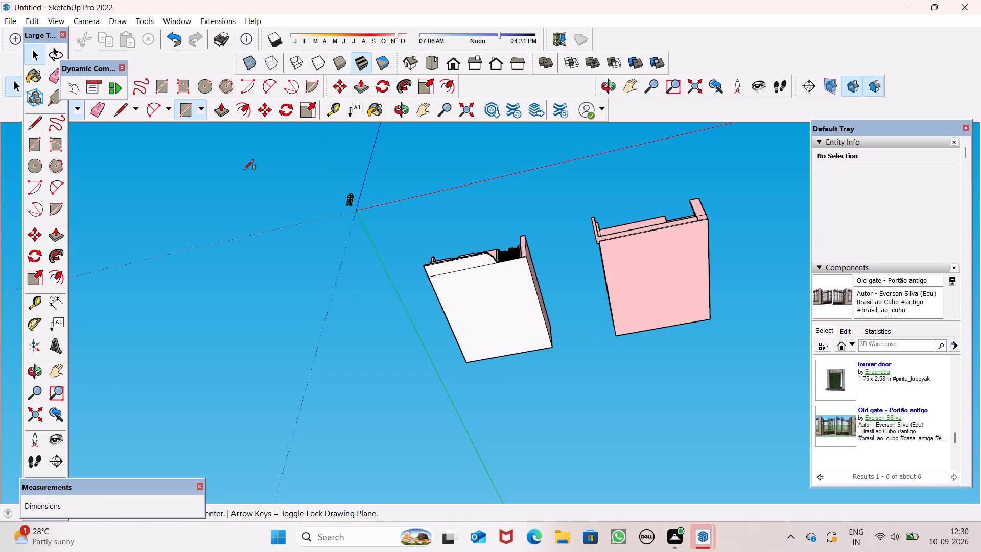
scroll(669, 280, "up", 6)
scroll(573, 219, "up", 5)
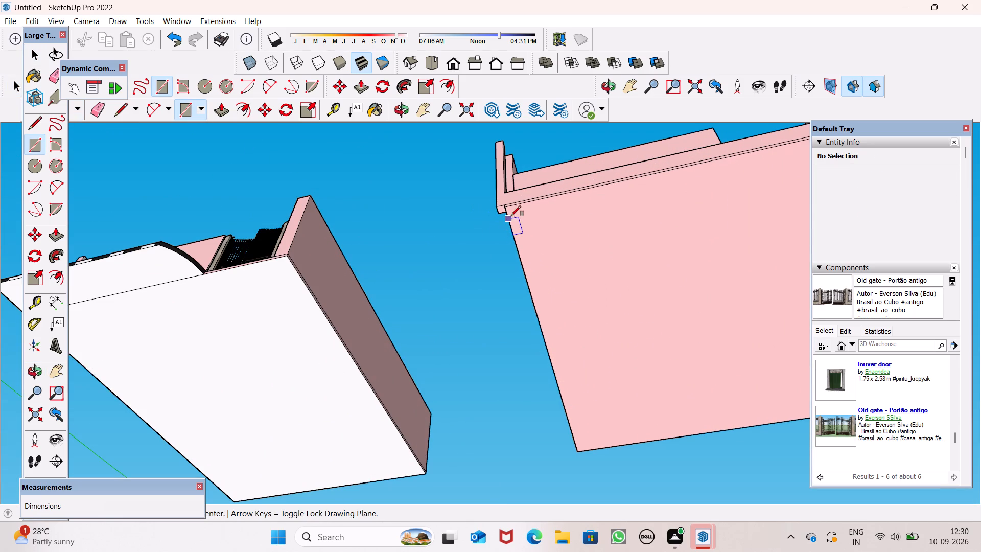
left_click(509, 209)
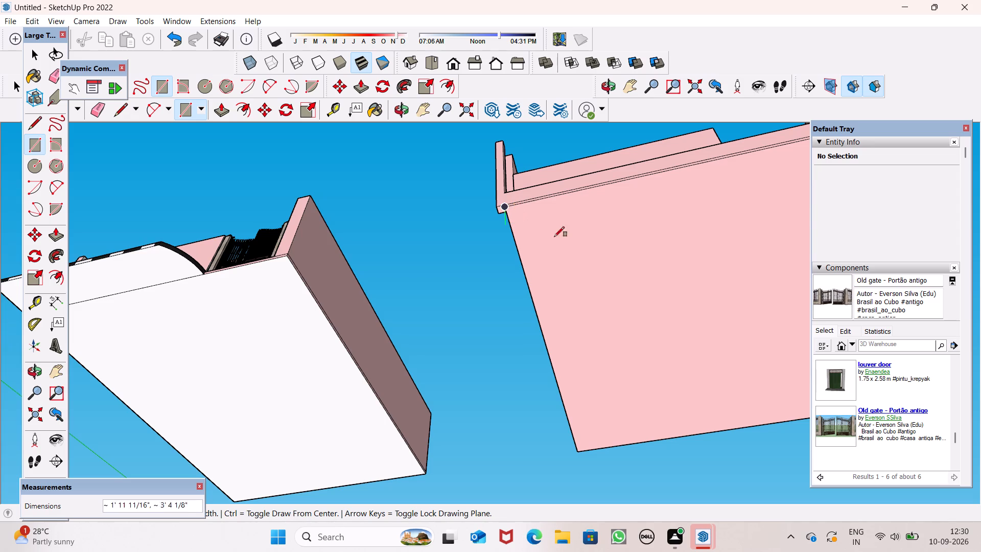
scroll(570, 240, "down", 12)
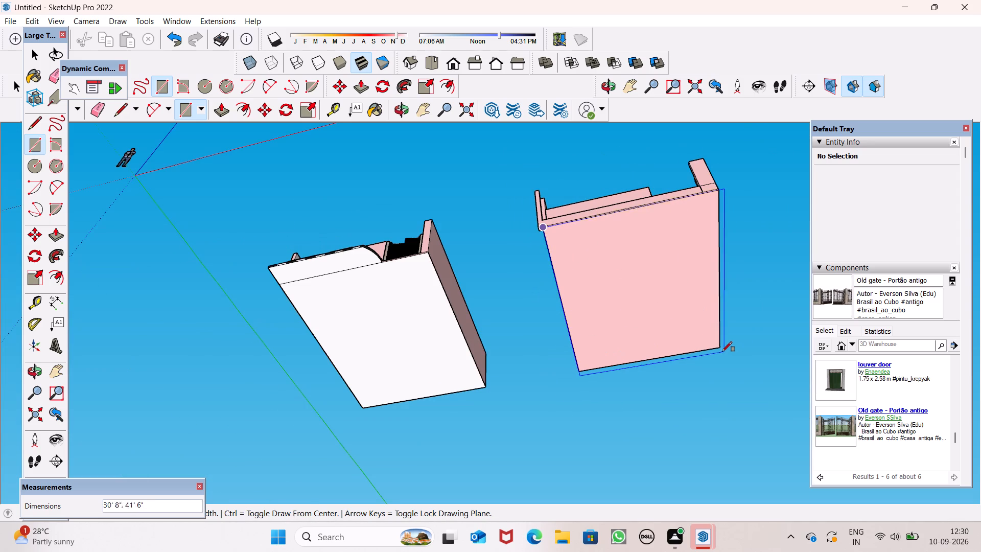
scroll(719, 350, "up", 8)
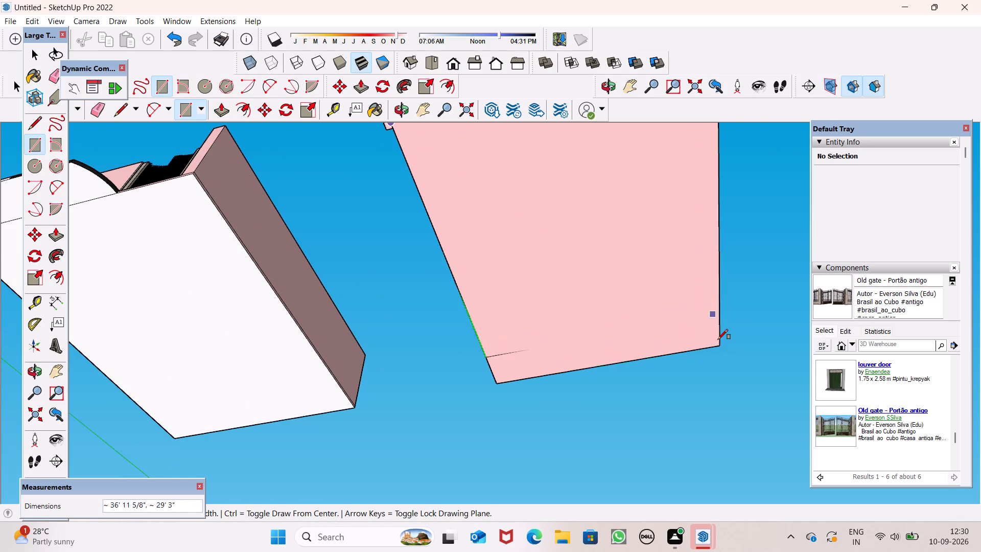
scroll(702, 366, "down", 1)
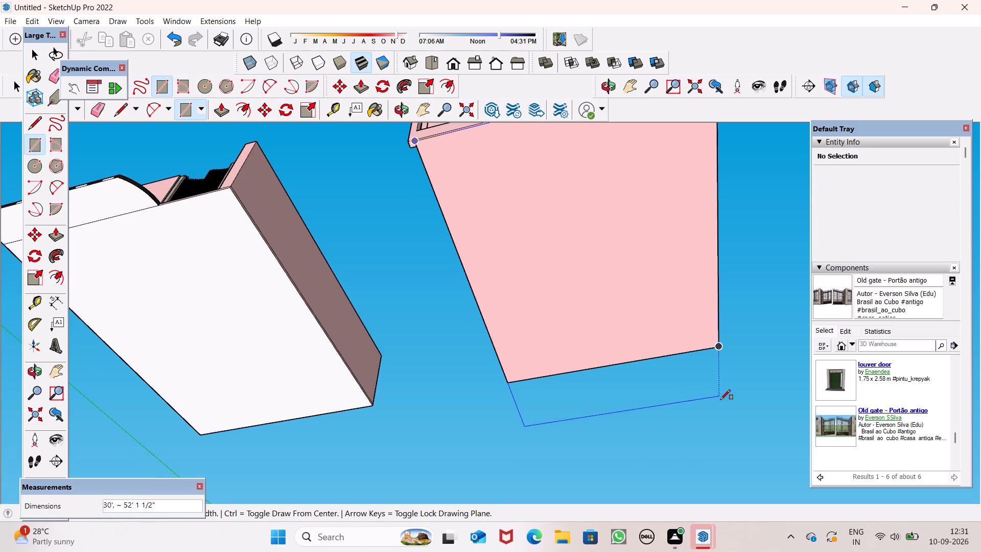
left_click(720, 415)
key("space")
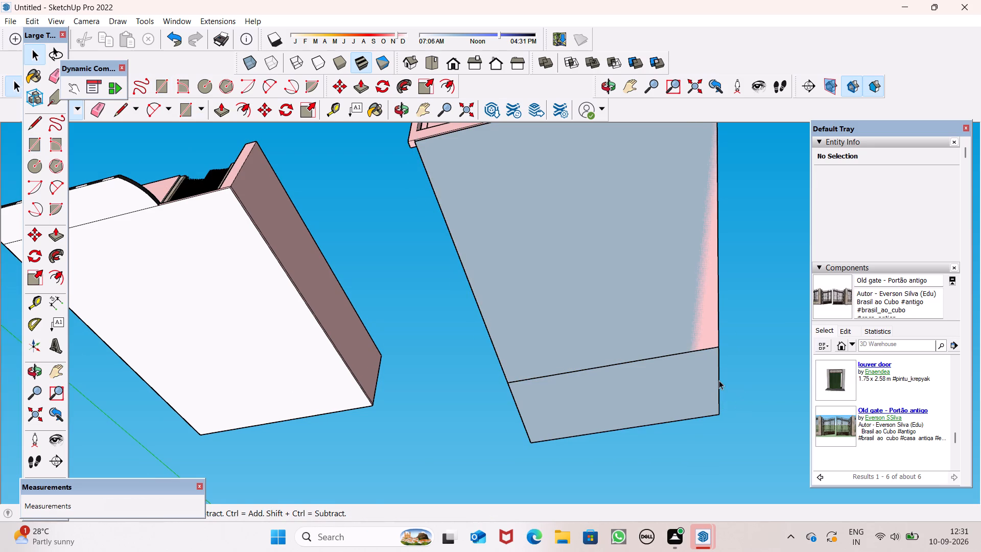
Select the new base rectangle's face and move it out from under the gateless house onto the open ground beside it.
left_click(718, 396)
left_click(714, 394)
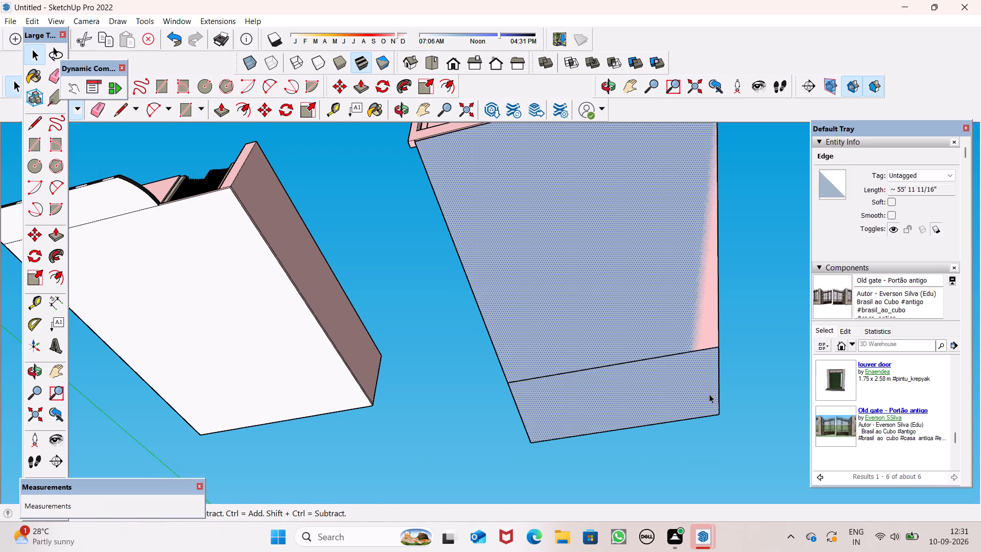
key("m")
key("Return")
left_click_drag(703, 399, 834, 421)
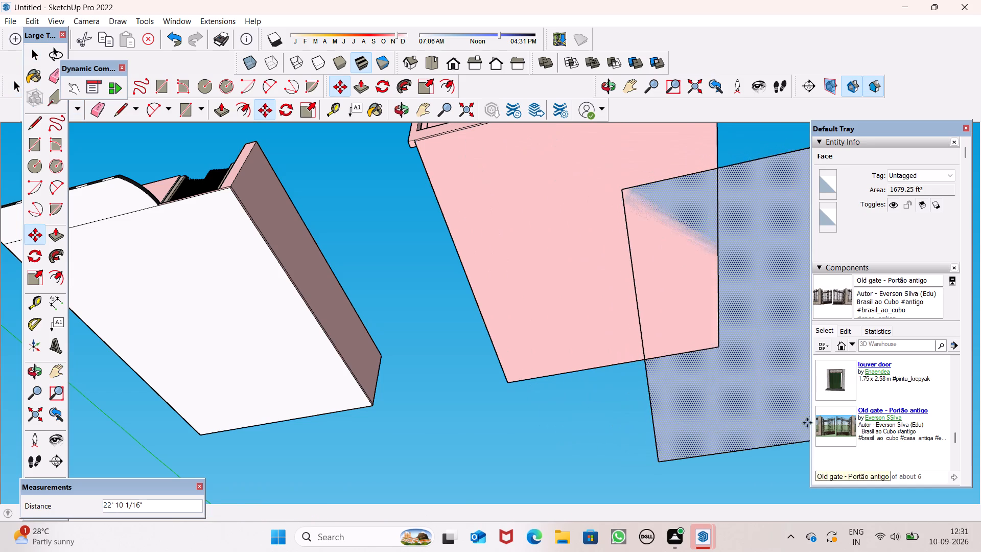
scroll(475, 309, "down", 13)
middle_click_drag(566, 319, 512, 514)
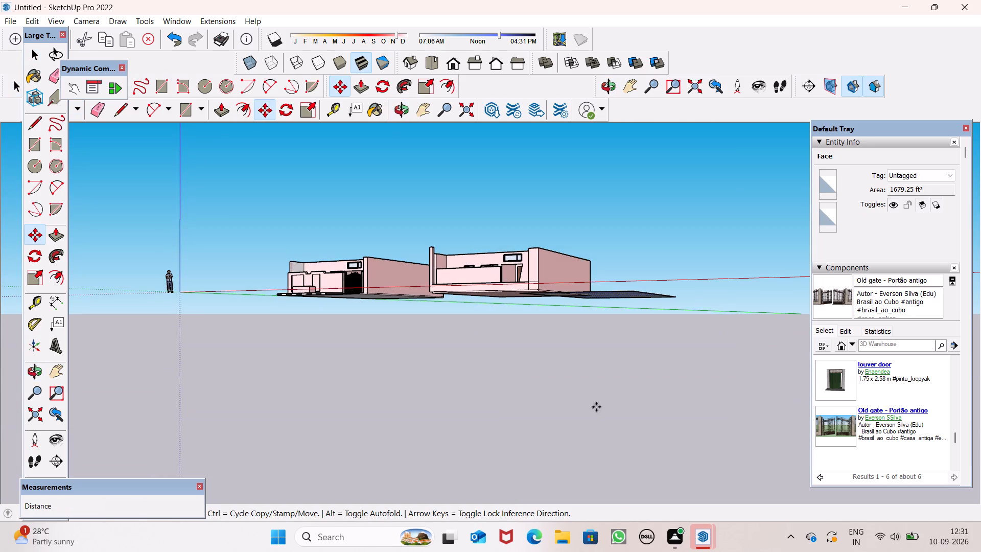
scroll(616, 348, "down", 2)
middle_click_drag(606, 420, 636, 539)
key("m")
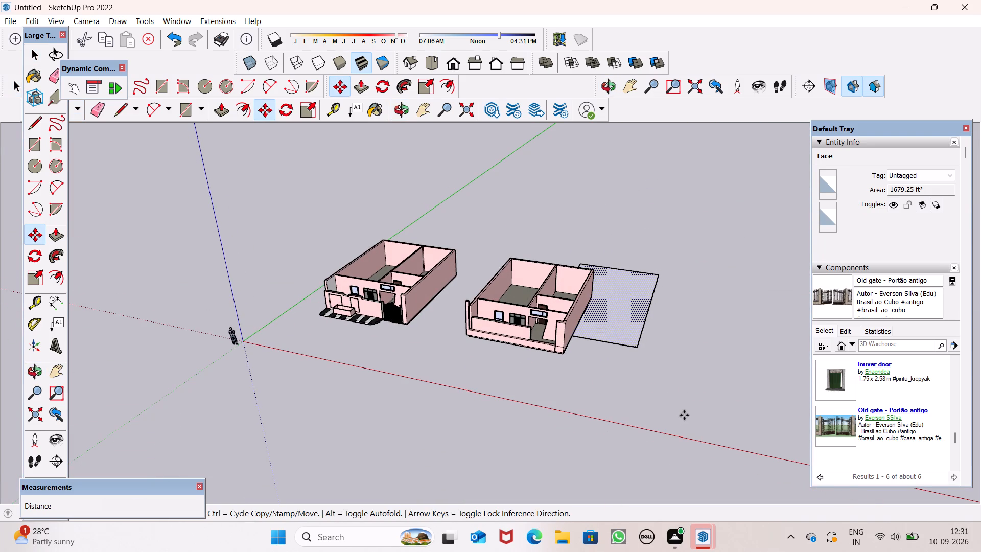
key("Return")
left_click_drag(598, 333, 687, 390)
key("space")
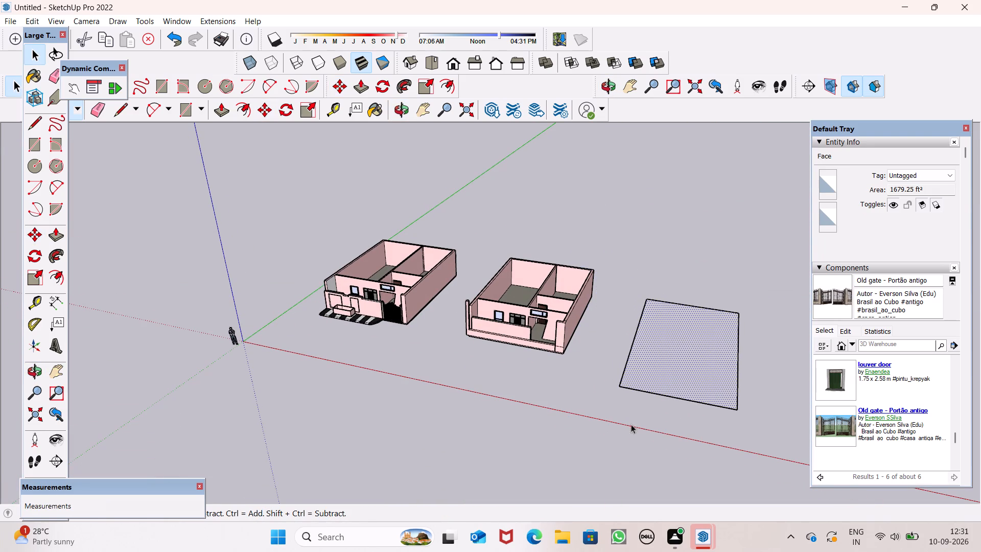
Push/Pull the separate base rectangle upward to a thickness of 6".
scroll(791, 395, "up", 8)
left_click(658, 418)
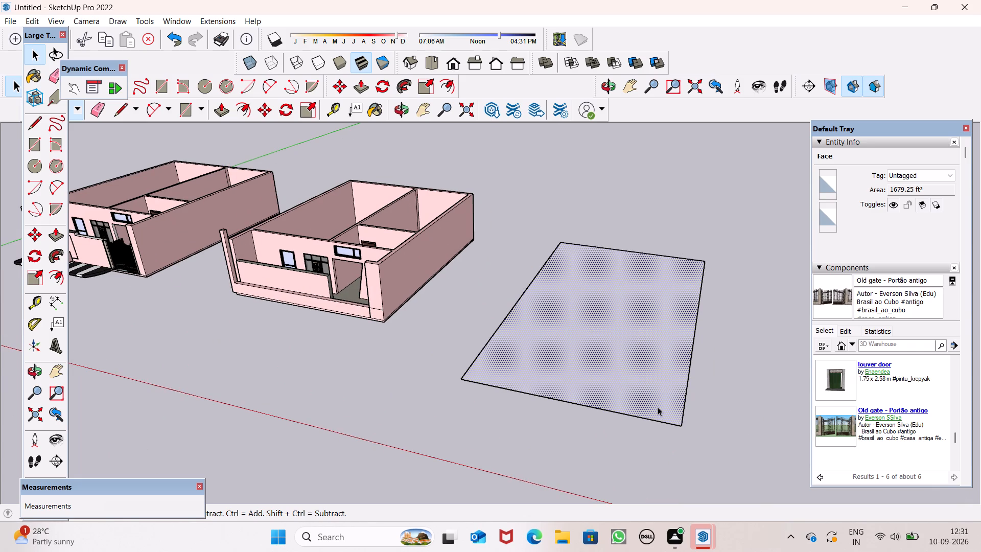
left_click(658, 407)
left_click(213, 116)
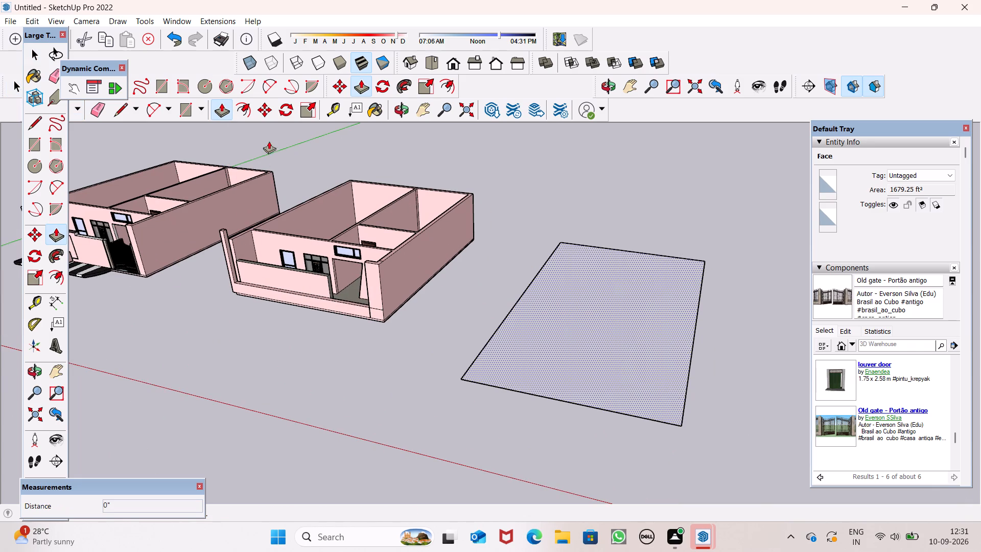
left_click_drag(511, 373, 521, 351)
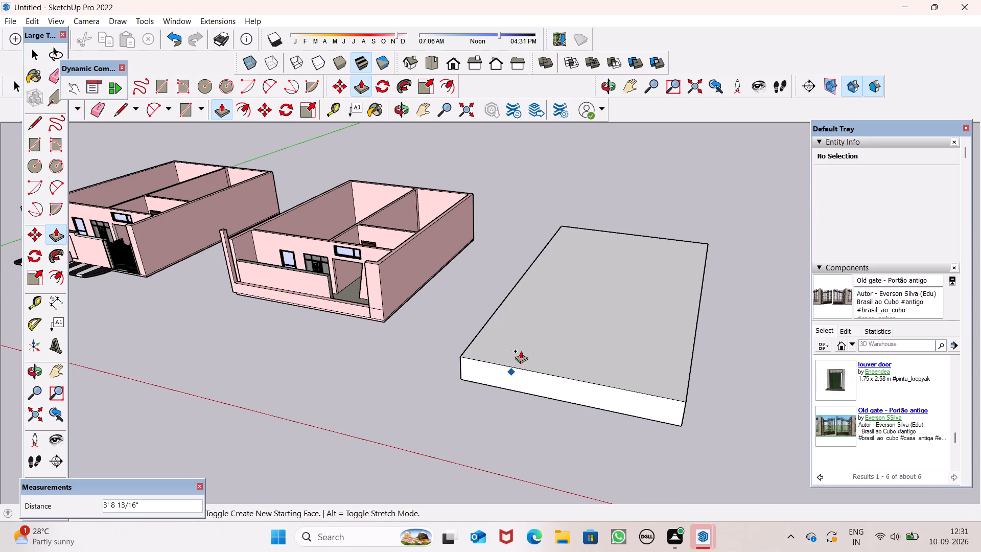
left_click_drag(521, 351, 523, 349)
key("6")
key("shift+quotedbl")
key("Return")
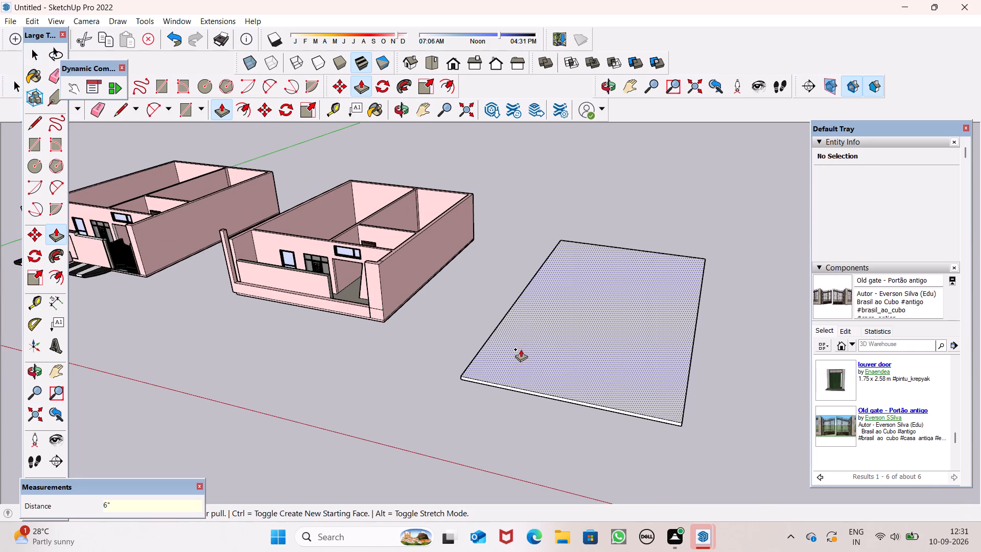
key("space")
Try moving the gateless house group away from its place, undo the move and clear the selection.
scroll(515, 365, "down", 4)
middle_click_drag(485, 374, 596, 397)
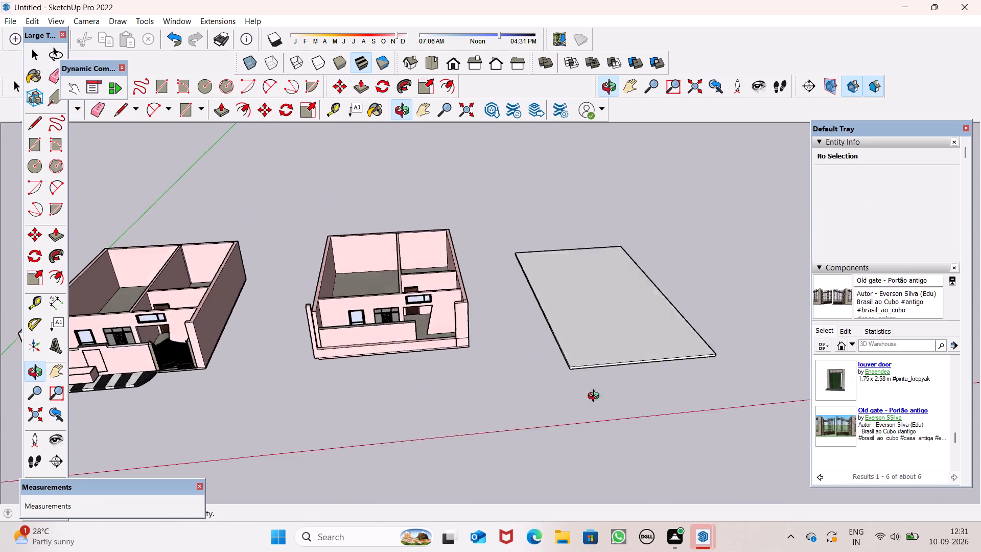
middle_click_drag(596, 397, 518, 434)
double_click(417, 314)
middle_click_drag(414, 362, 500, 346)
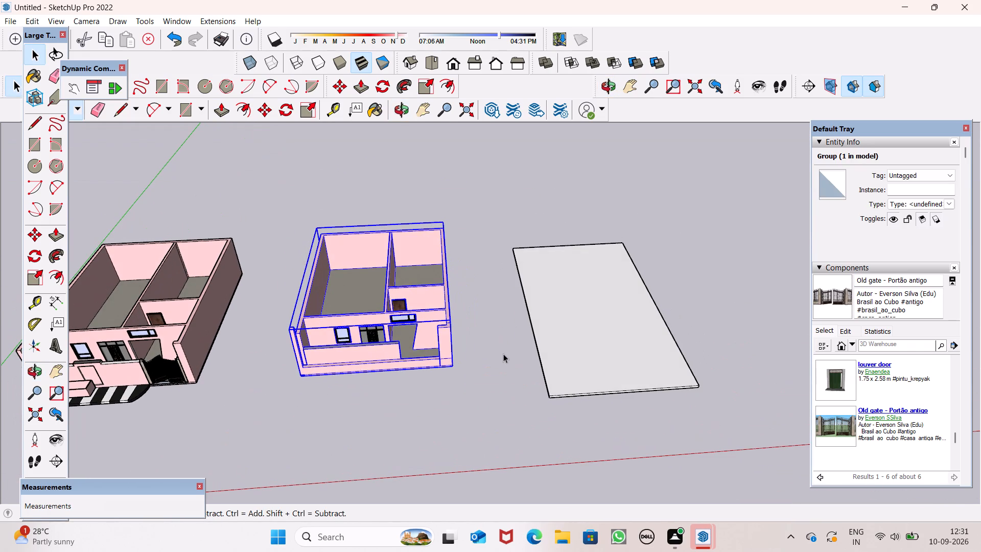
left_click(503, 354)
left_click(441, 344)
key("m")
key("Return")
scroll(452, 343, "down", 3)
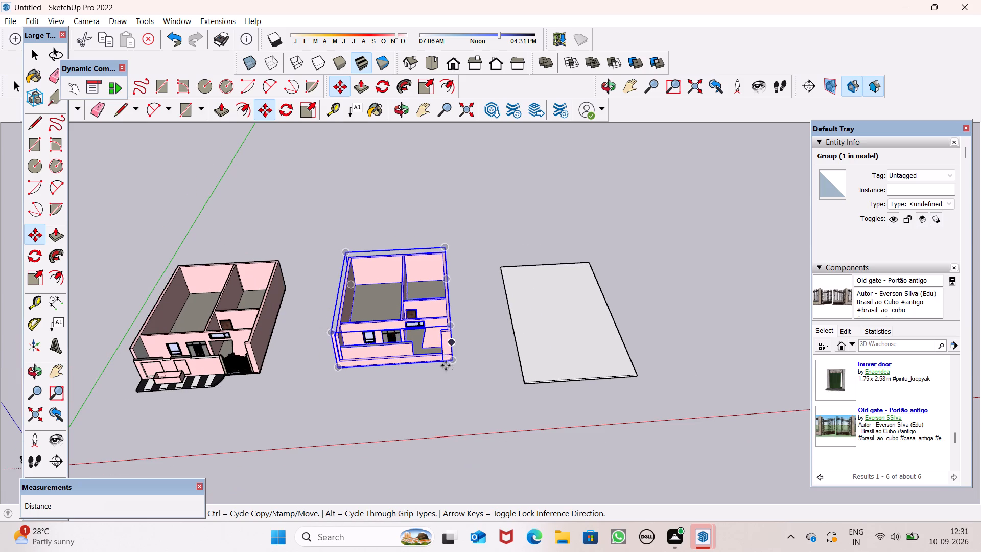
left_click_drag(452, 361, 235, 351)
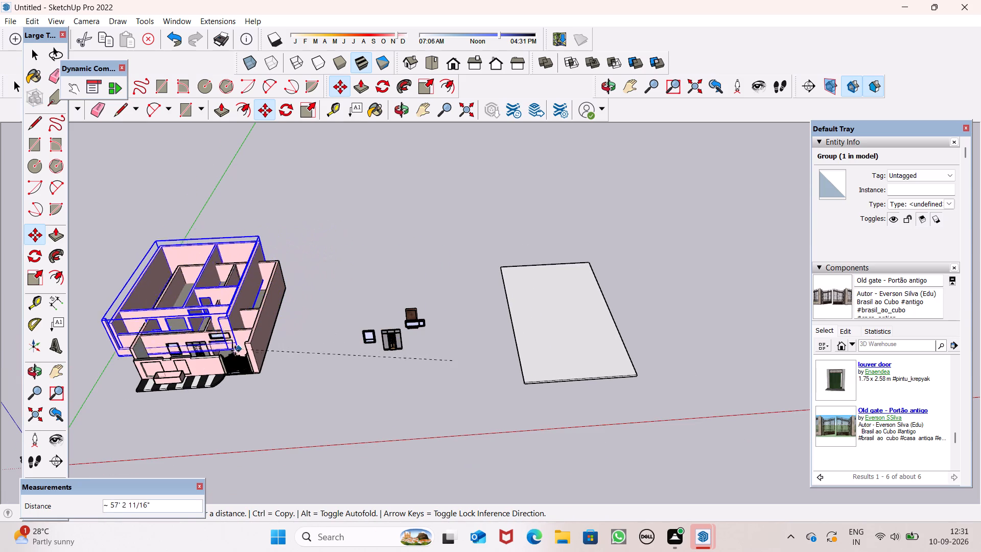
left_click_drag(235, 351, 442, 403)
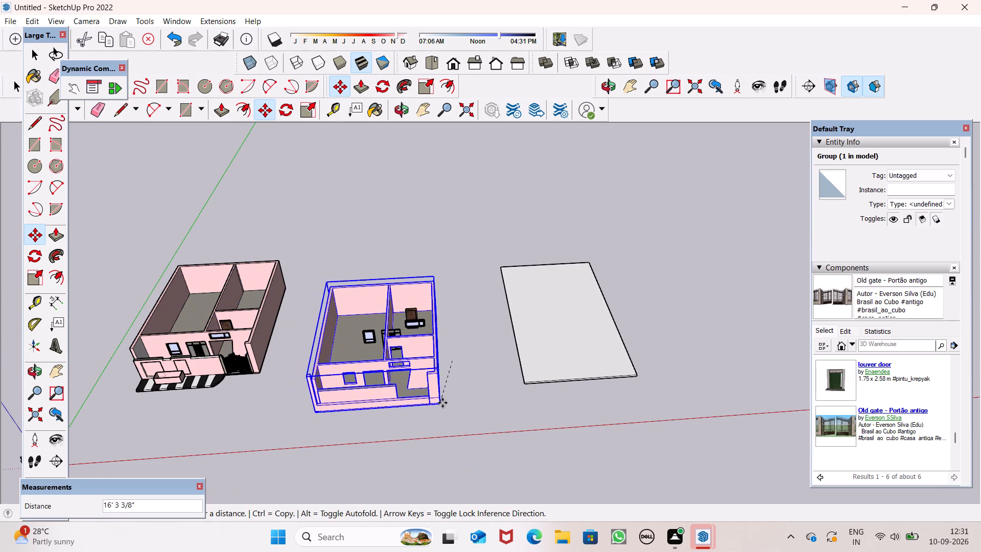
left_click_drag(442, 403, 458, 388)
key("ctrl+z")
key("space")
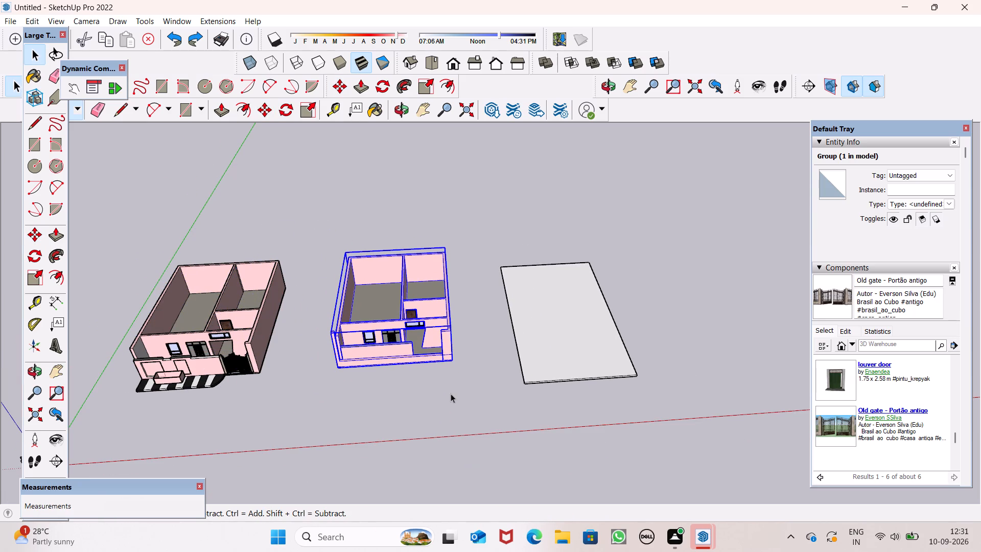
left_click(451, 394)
Select all connected geometry of the gated house, add its windows, doors and gate leaves, and make them one group.
scroll(401, 373, "up", 9)
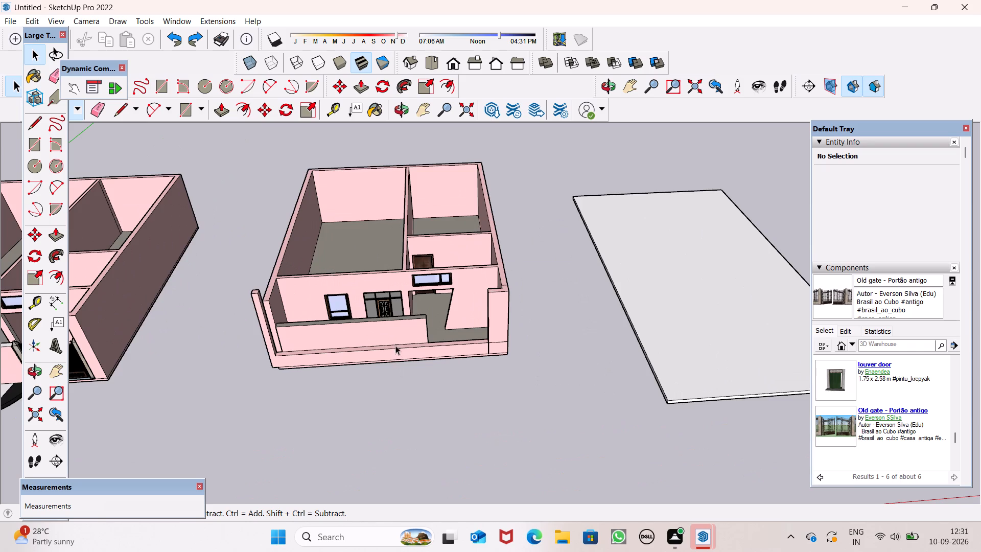
scroll(395, 346, "down", 7)
scroll(225, 344, "up", 4)
scroll(270, 312, "down", 8)
double_click(179, 302)
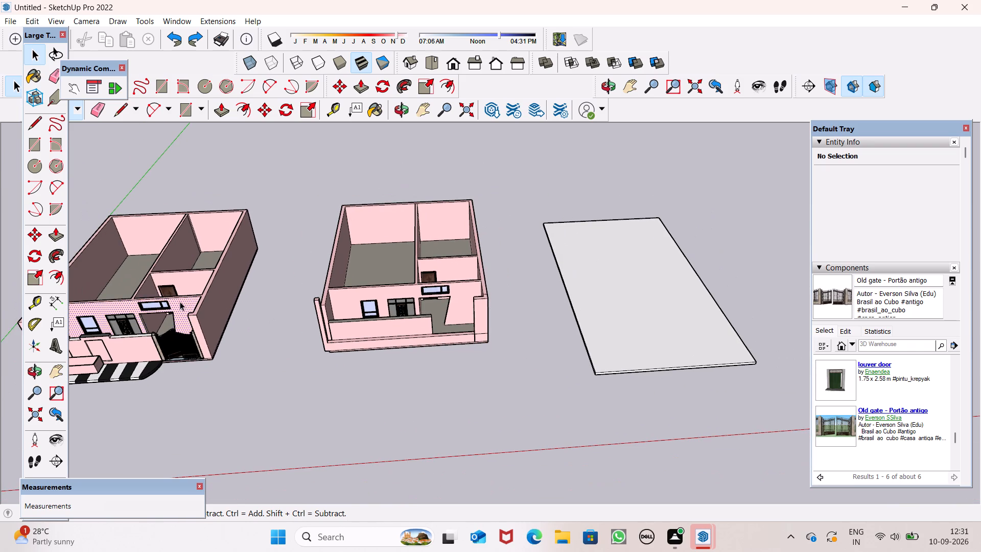
left_click_drag(179, 303, 184, 307)
left_click(188, 307)
triple_click(189, 307)
left_click_drag(190, 311, 193, 315)
scroll(235, 285, "down", 9)
middle_click_drag(237, 328, 395, 292)
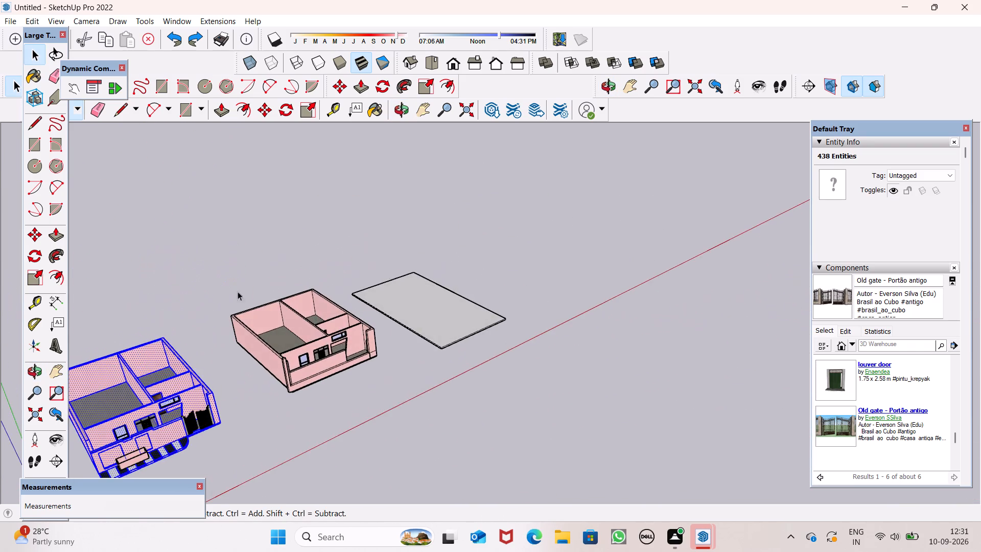
scroll(227, 280, "down", 9)
scroll(193, 381, "up", 16)
scroll(160, 343, "up", 2)
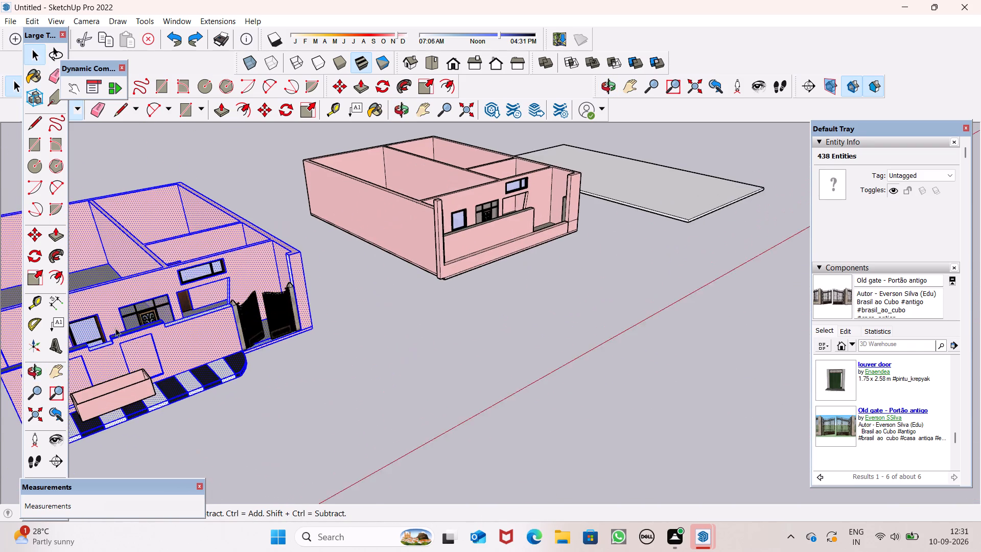
left_click(87, 325, "ctrl")
left_click(140, 315, "ctrl")
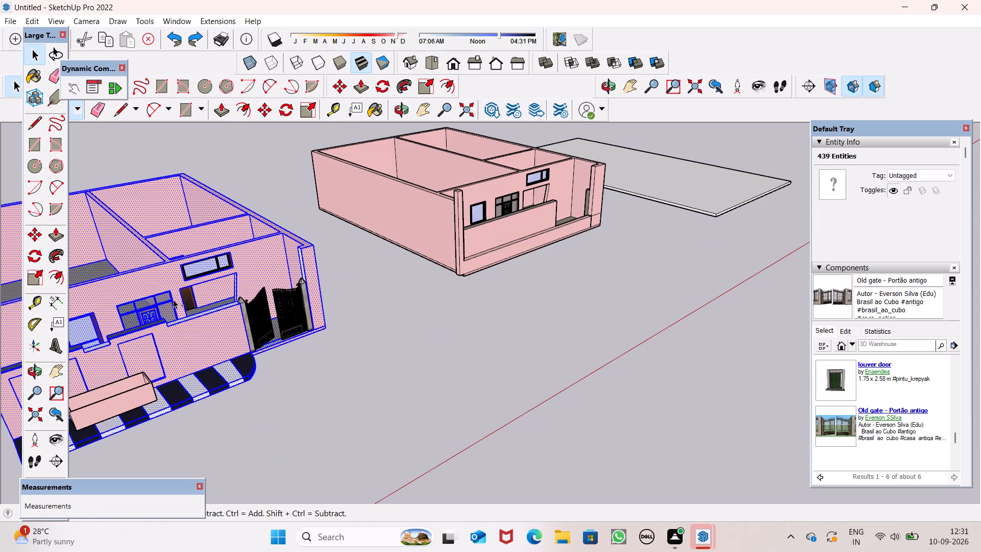
left_click(191, 303, "ctrl")
left_click(201, 270, "ctrl")
left_click(269, 320, "ctrl")
left_click(260, 324, "ctrl")
scroll(283, 327, "up", 7, "ctrl")
left_click(299, 308, "ctrl")
right_click(308, 311, "ctrl")
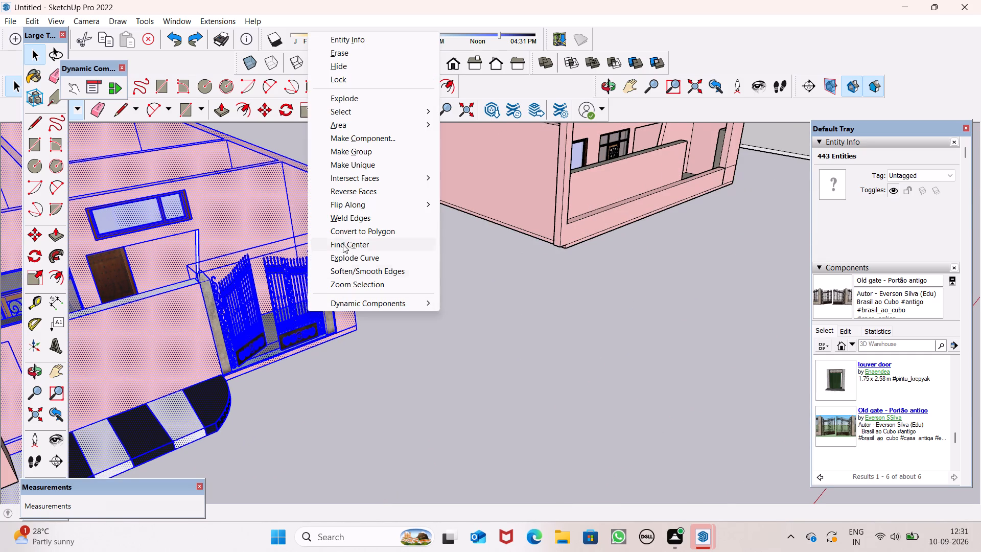
left_click(402, 155, "ctrl")
Select the gateless house group and examine its front and its room layout from above.
scroll(384, 201, "down", 8)
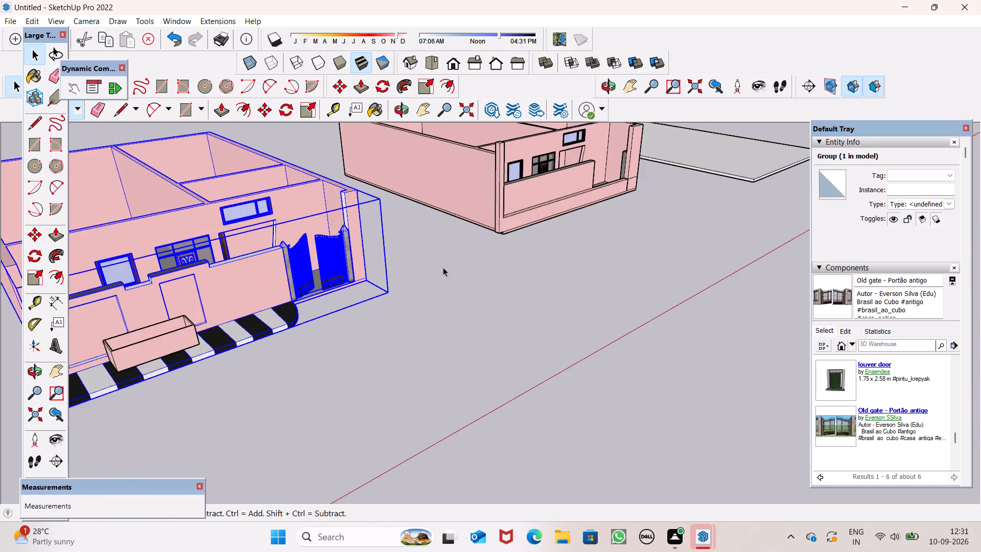
scroll(443, 266, "down", 7)
middle_click_drag(476, 302, 258, 286)
left_click(529, 215)
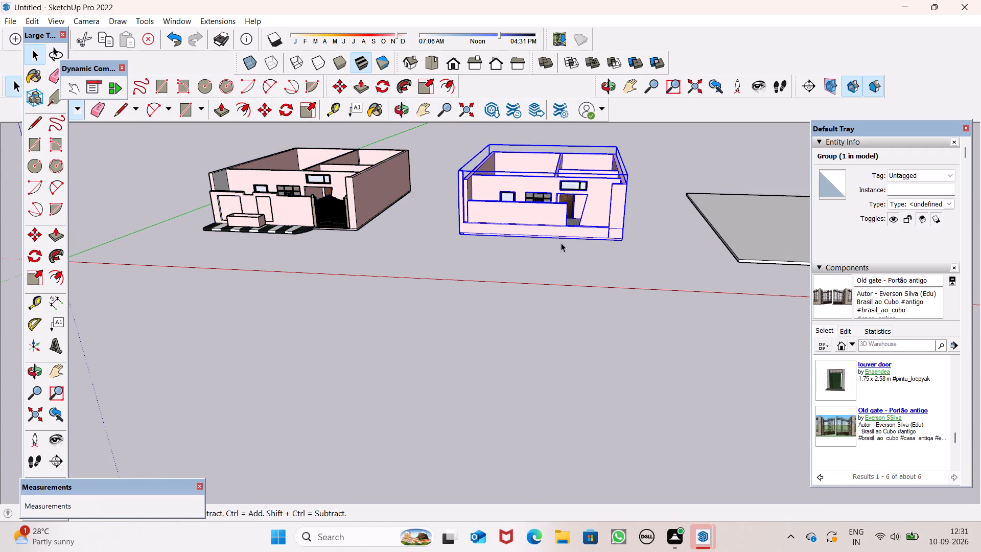
middle_click_drag(570, 247, 550, 503)
scroll(619, 283, "up", 6)
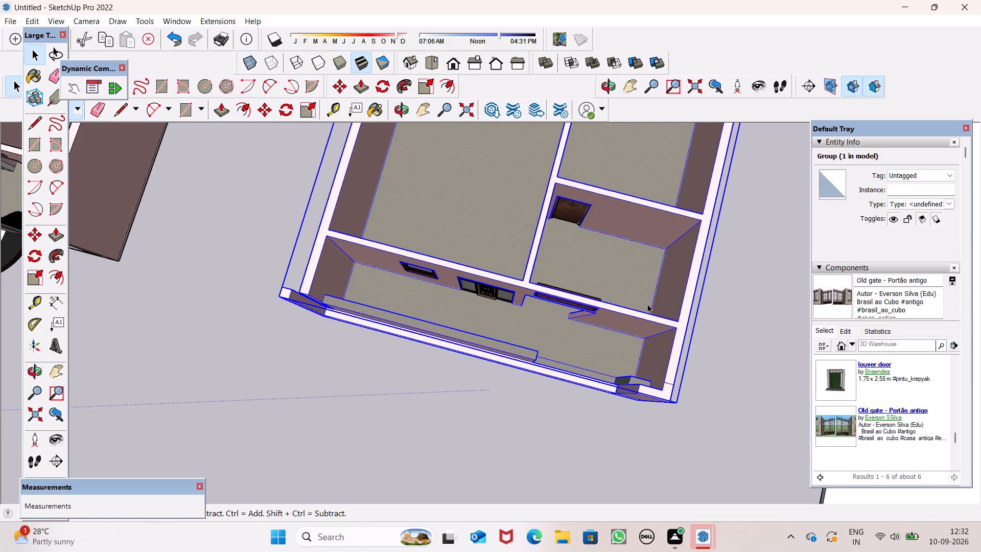
scroll(546, 302, "down", 6)
middle_click_drag(560, 318, 647, 106)
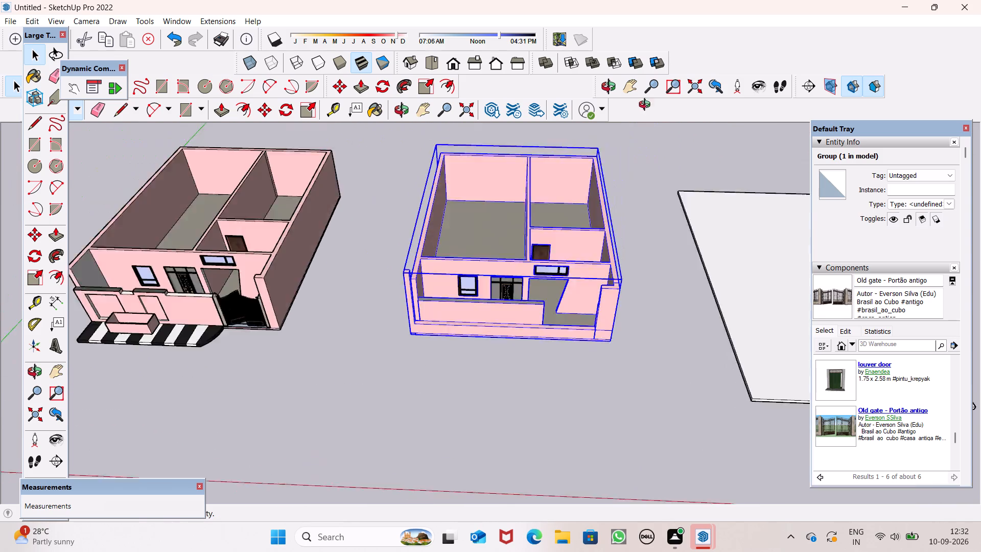
Add the front window, entrance door, high window and interior door to the selected gateless house and make them one group.
middle_click_drag(647, 106, 630, 272)
scroll(511, 299, "up", 7)
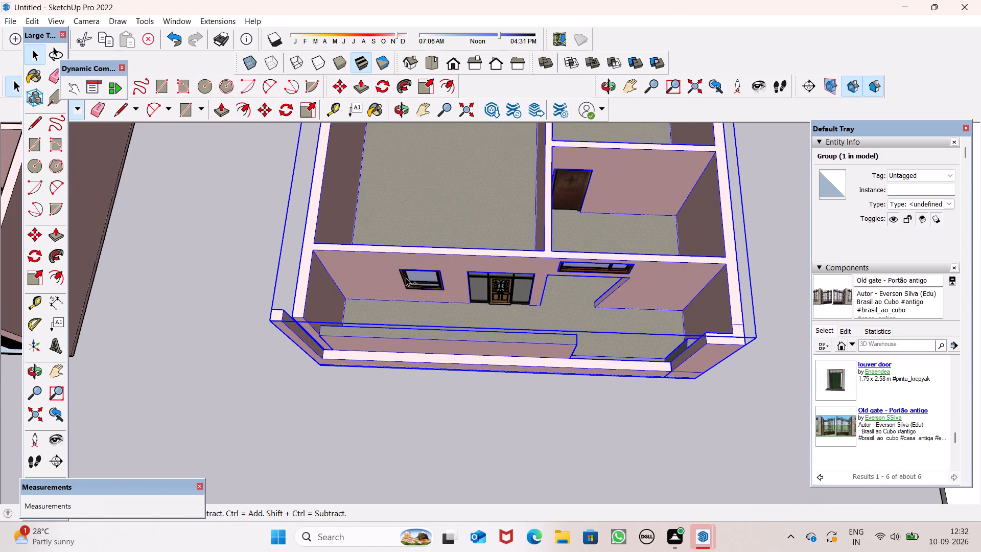
left_click_drag(415, 278, 424, 281, "ctrl")
left_click(512, 288, "ctrl")
middle_click_drag(516, 294, 583, 120, "ctrl")
scroll(519, 298, "up", 8, "ctrl")
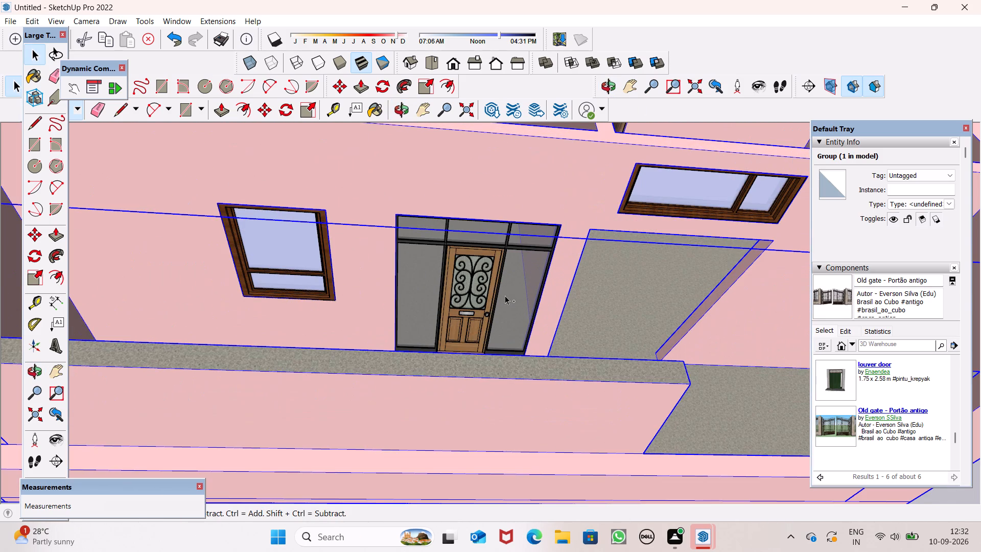
left_click(504, 295, "ctrl")
left_click(313, 258, "ctrl")
left_click(718, 183, "ctrl")
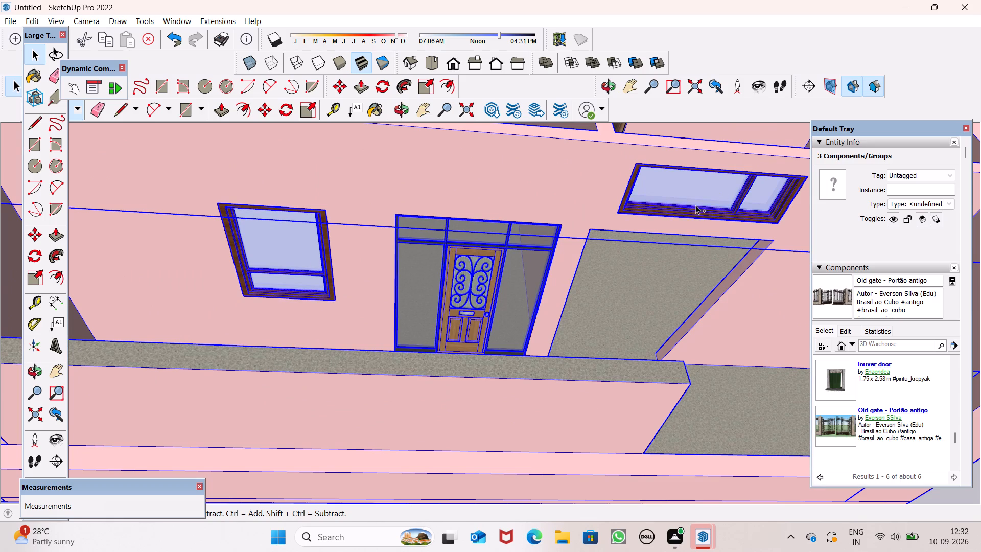
scroll(664, 235, "up", 1, "ctrl")
scroll(663, 236, "down", 5, "ctrl")
middle_click_drag(641, 180, 614, 323, "ctrl")
scroll(614, 323, "down", 1, "ctrl")
scroll(625, 179, "up", 4, "ctrl")
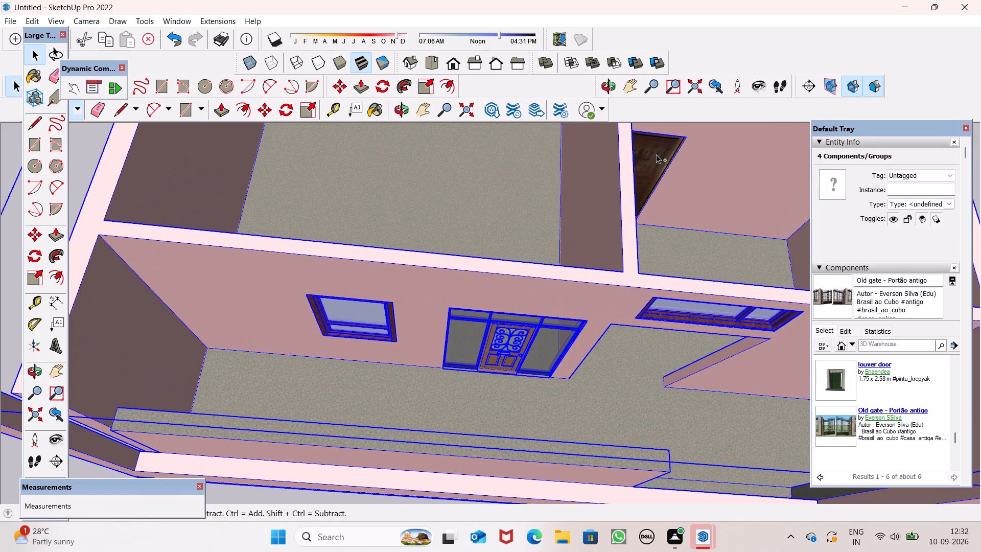
left_click(656, 154, "ctrl")
right_click(656, 154, "ctrl")
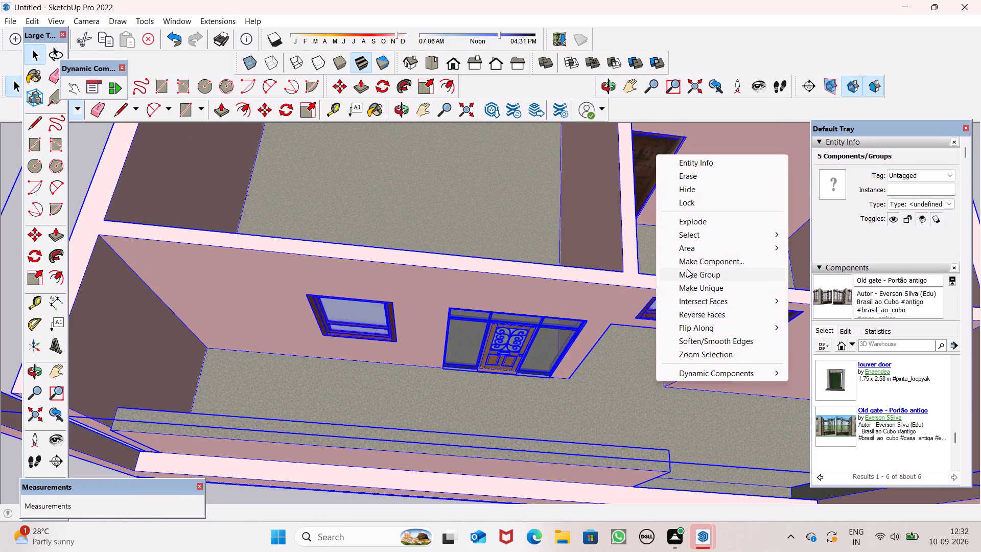
left_click(687, 274, "ctrl")
Move the gateless house group on top of the gated house, matching its lower front corner to the gated house's top front corner.
scroll(625, 227, "down", 20)
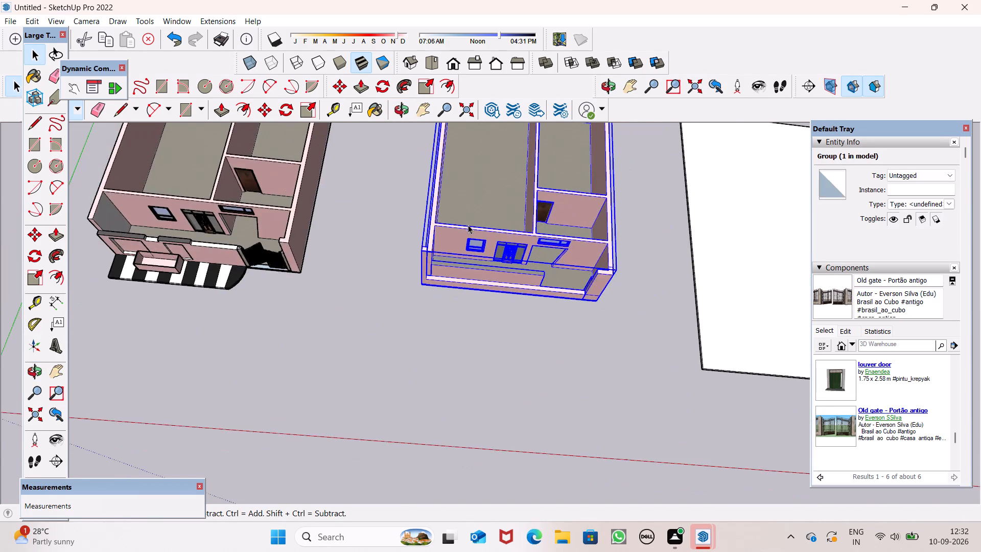
scroll(507, 227, "down", 4)
key("m")
key("Return")
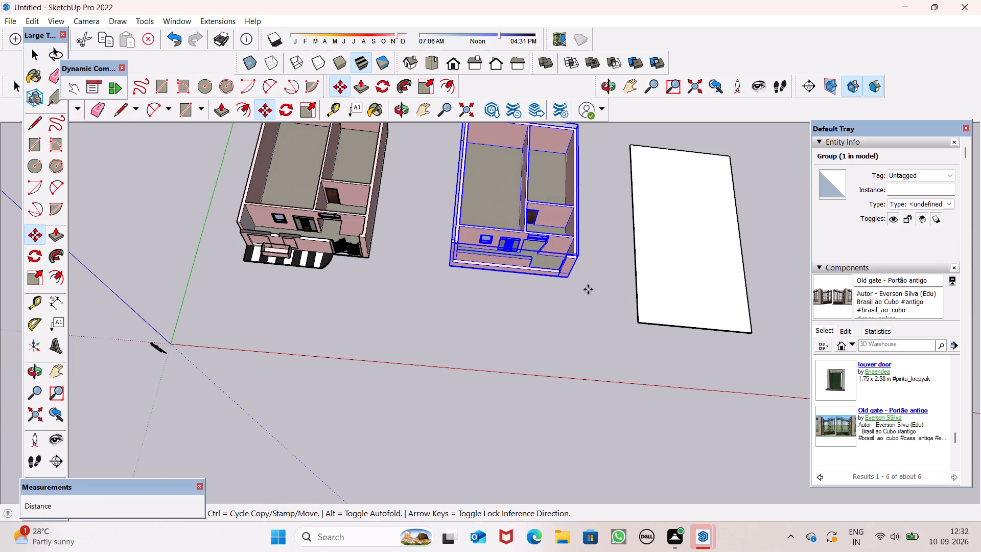
left_click_drag(574, 281, 403, 235)
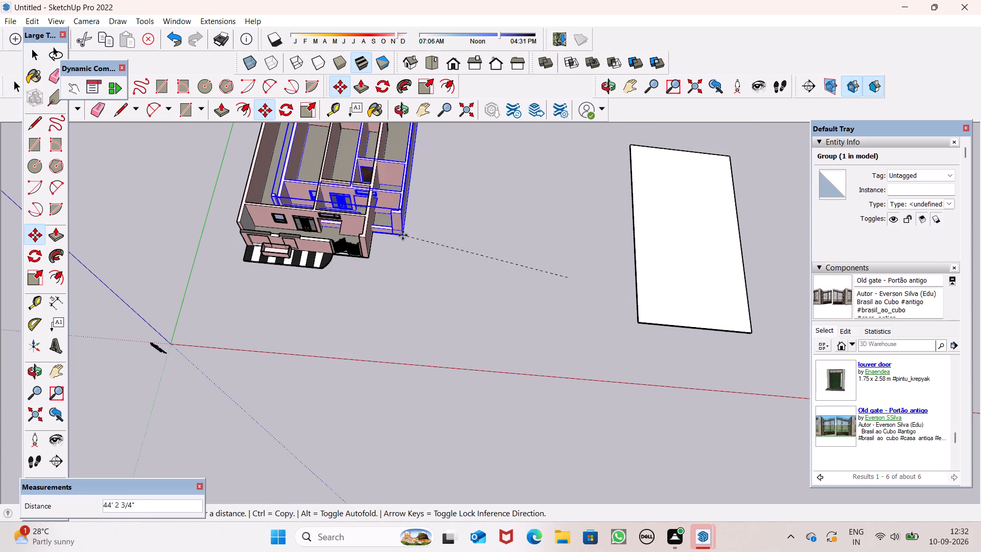
left_click_drag(403, 235, 364, 234)
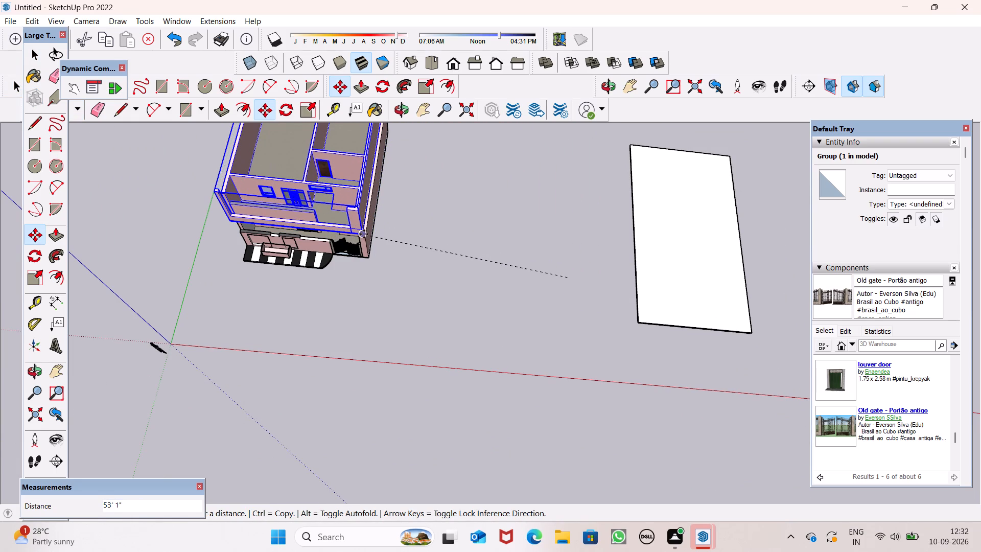
left_click_drag(364, 234, 365, 236)
Examine how the upper house sits on the gated house at the front corner and along the sides, and clear the selection.
scroll(368, 235, "up", 13)
scroll(363, 237, "down", 1)
scroll(363, 237, "up", 6)
middle_click_drag(409, 264, 343, 179)
scroll(346, 189, "down", 5)
middle_click_drag(373, 235, 368, 205)
scroll(374, 216, "up", 6)
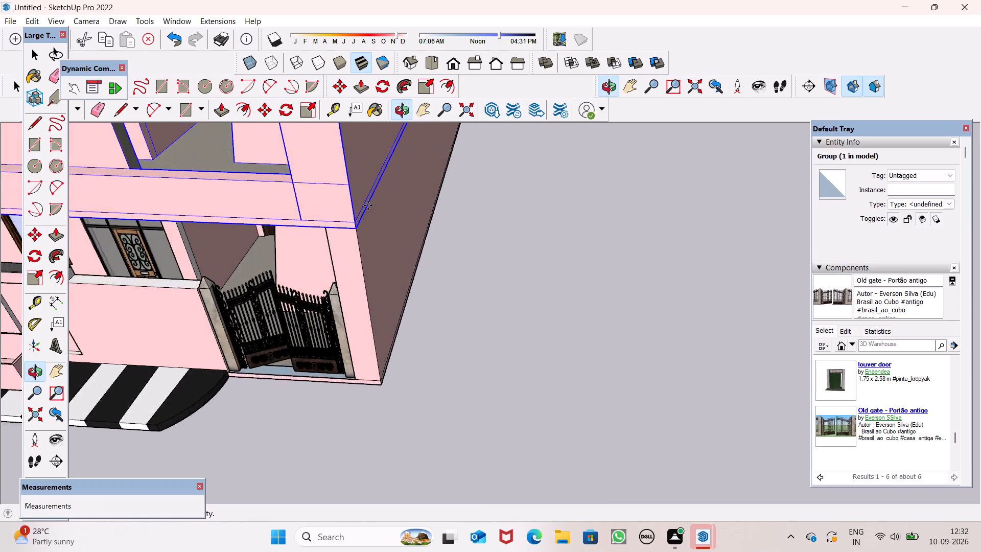
scroll(368, 205, "up", 9)
scroll(513, 285, "down", 13)
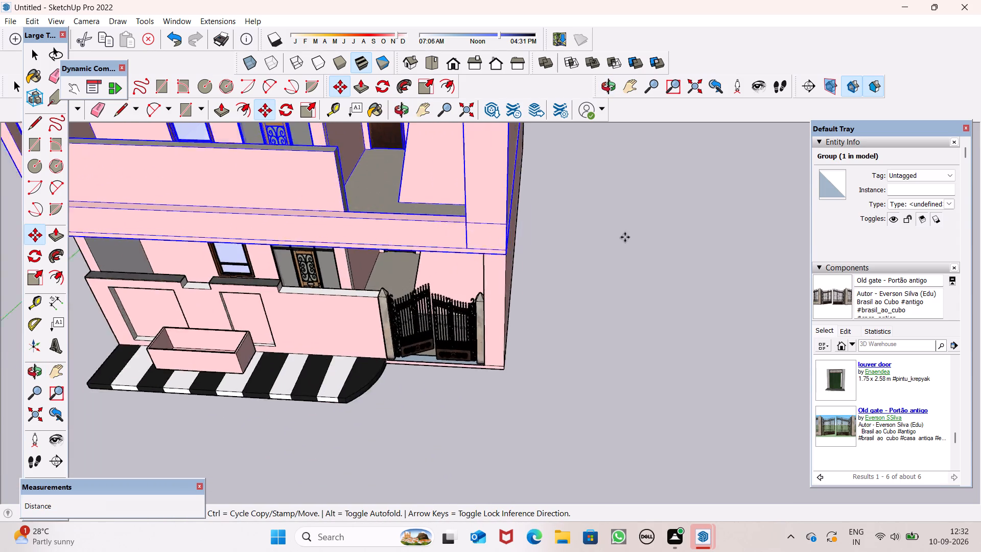
scroll(625, 237, "down", 14)
middle_click_drag(560, 307, 946, 217)
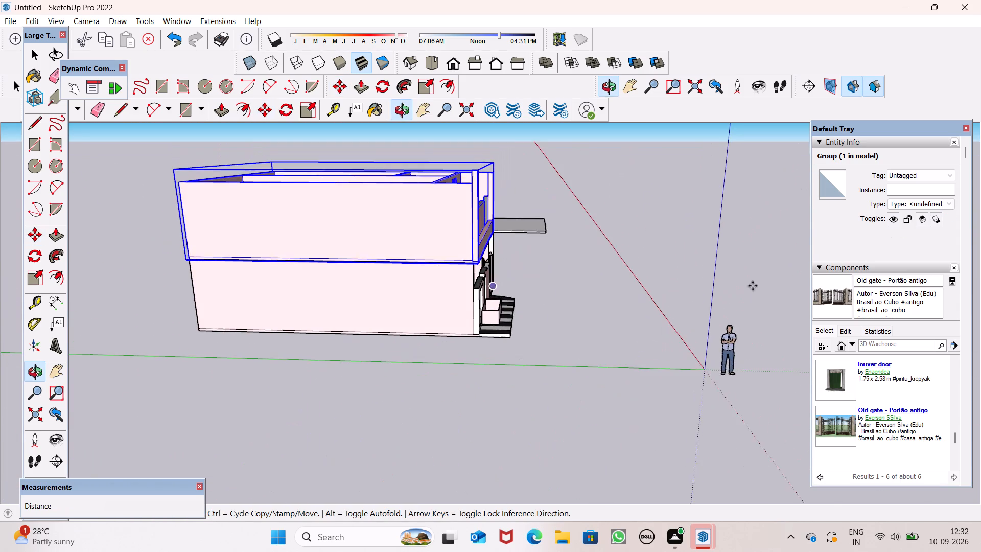
scroll(544, 304, "up", 8)
middle_click_drag(529, 283, 382, 293)
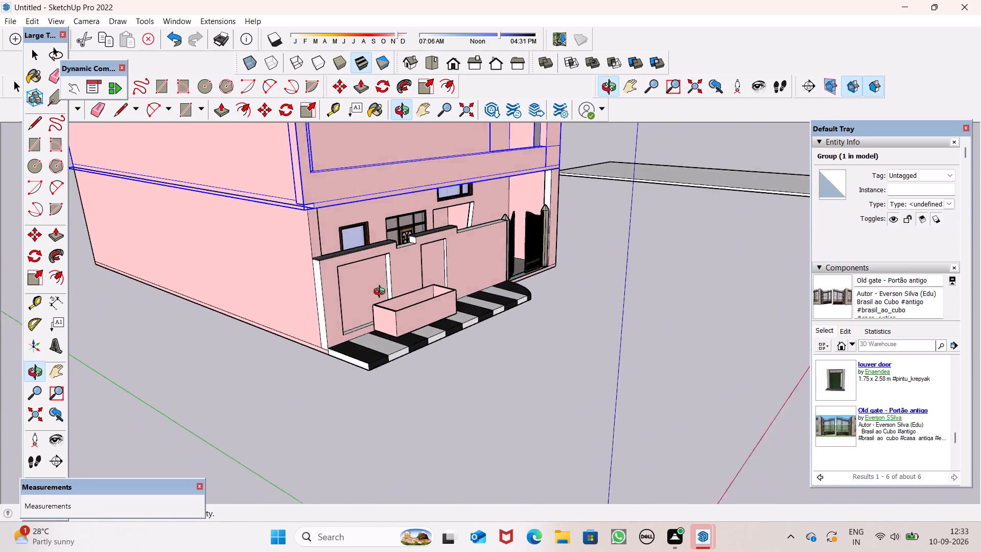
middle_click_drag(382, 293, 436, 262)
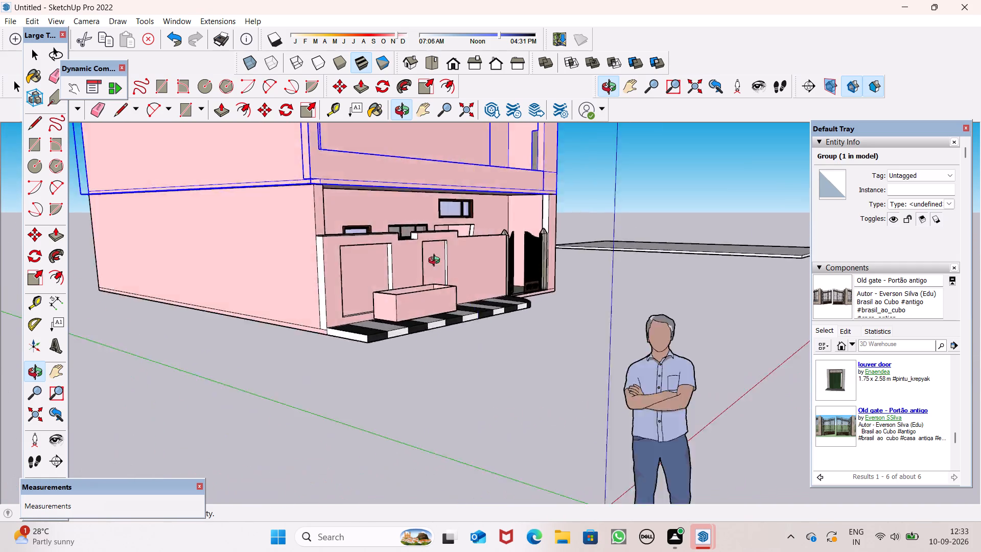
middle_click_drag(436, 262, 873, 268)
scroll(515, 310, "down", 2)
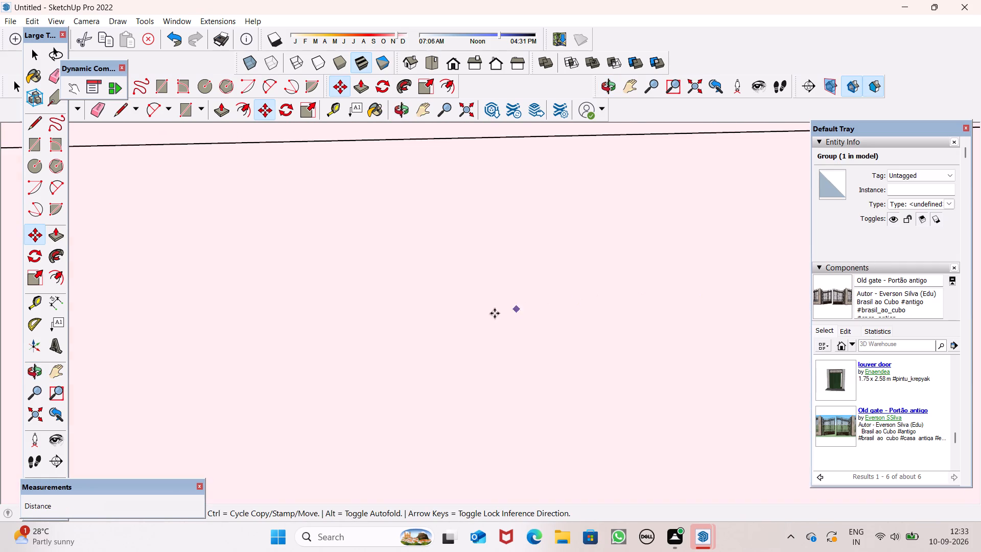
scroll(495, 313, "down", 20)
scroll(495, 313, "down", 2)
scroll(522, 256, "up", 4)
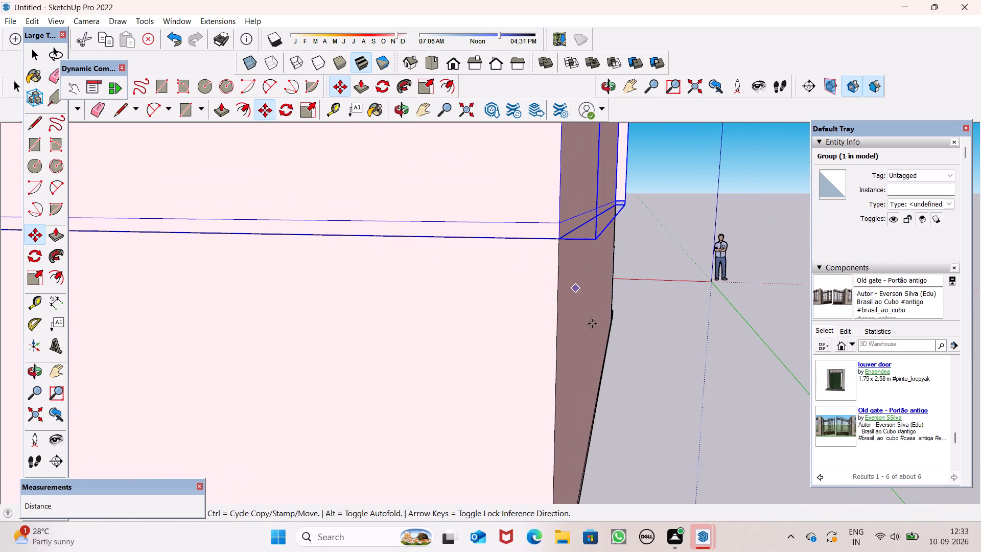
key("Return")
left_click(679, 387)
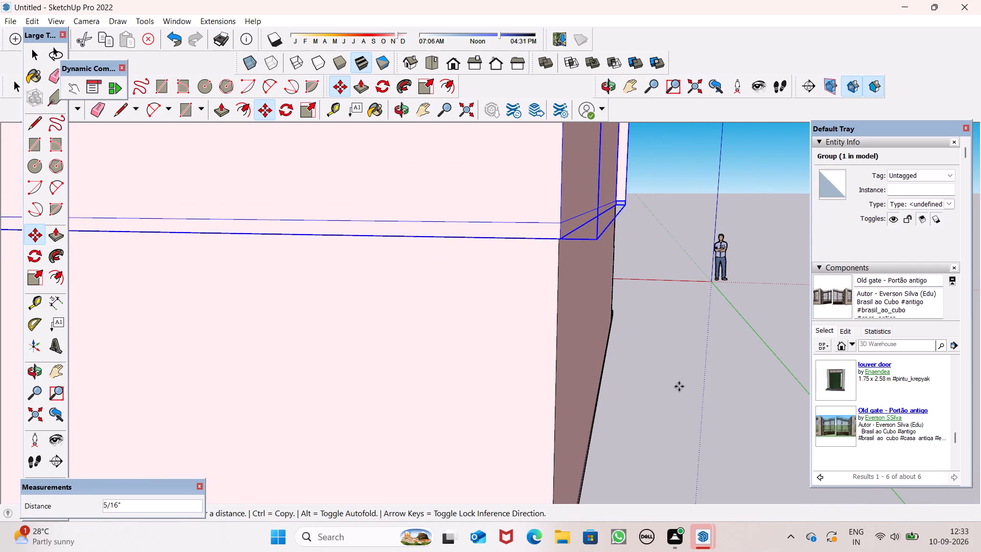
key("Return")
key("space")
left_click(679, 386)
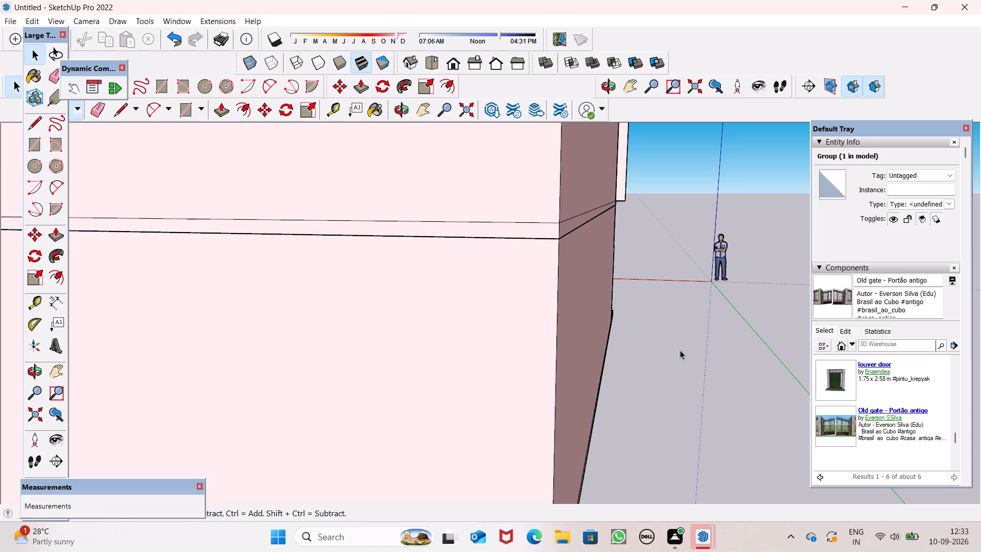
Examine the stacked two-storey house from the side, the front and above.
scroll(634, 345, "down", 10)
middle_click_drag(624, 326, 330, 423)
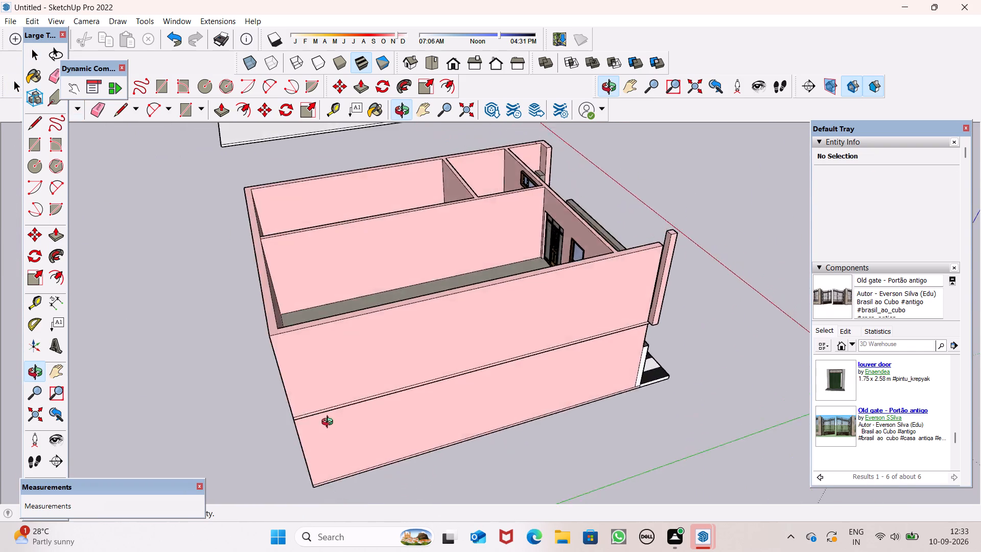
middle_click_drag(330, 423, 5, 389)
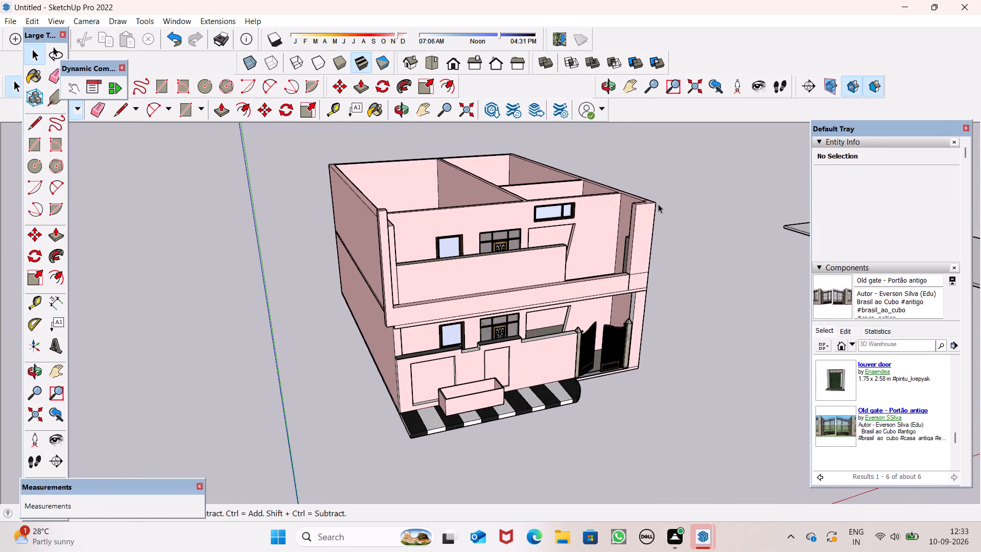
scroll(658, 204, "up", 1)
scroll(645, 243, "down", 4)
middle_click_drag(638, 261, 546, 296)
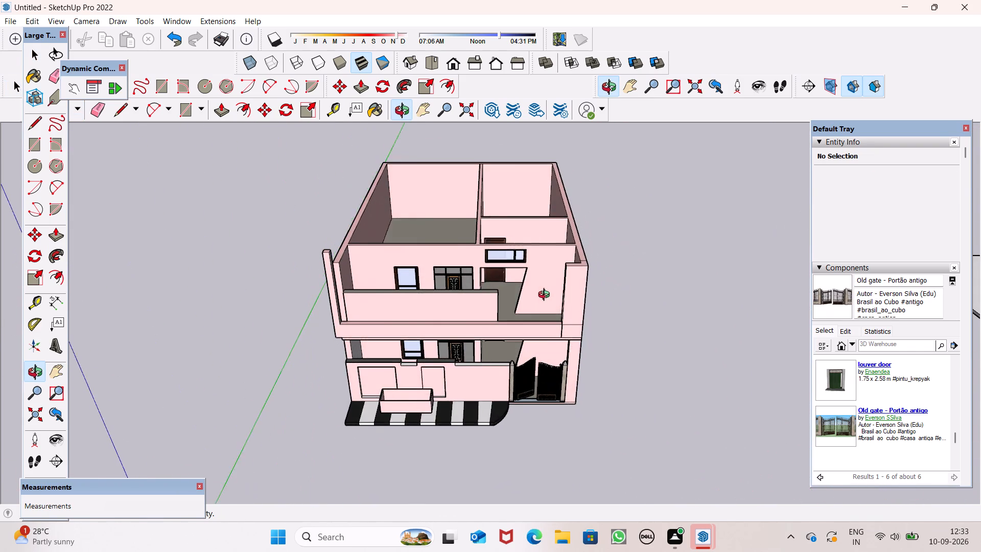
middle_click_drag(546, 296, 530, 277)
scroll(526, 276, "up", 1)
middle_click_drag(547, 300, 525, 272)
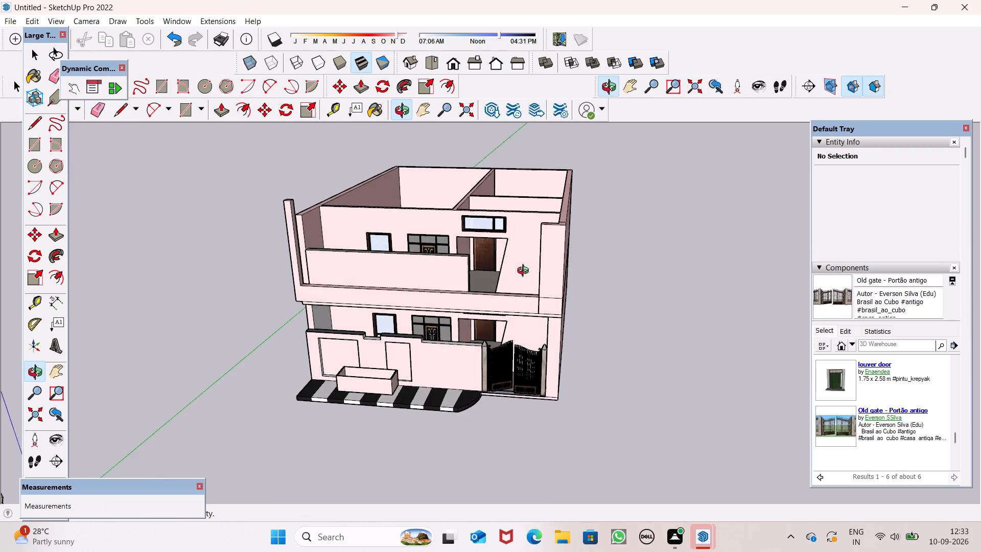
middle_click_drag(525, 272, 525, 273)
Select all connected geometry of the separate slab and make it a group.
scroll(648, 252, "down", 20)
scroll(648, 252, "down", 5)
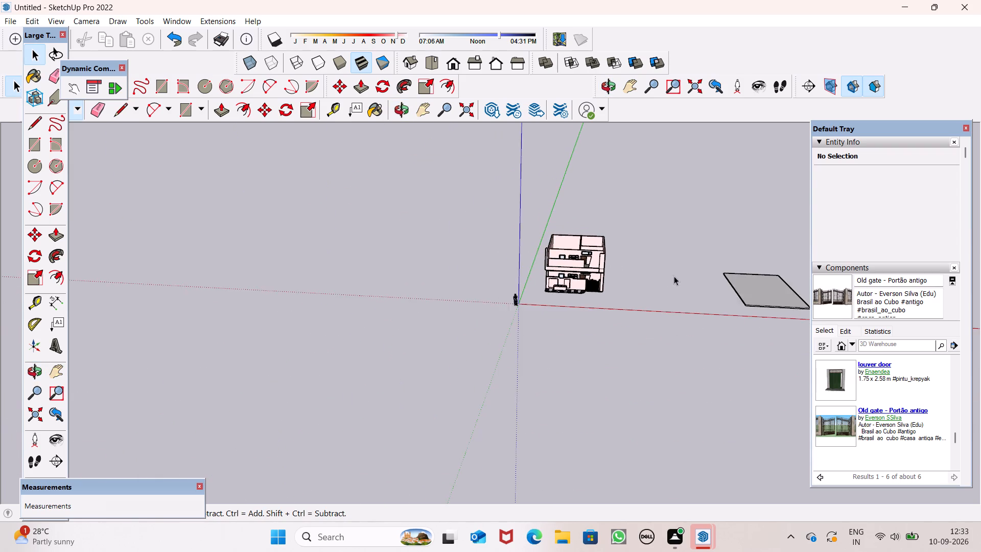
scroll(699, 276, "up", 5)
scroll(724, 286, "down", 5)
middle_click_drag(726, 289, 557, 319)
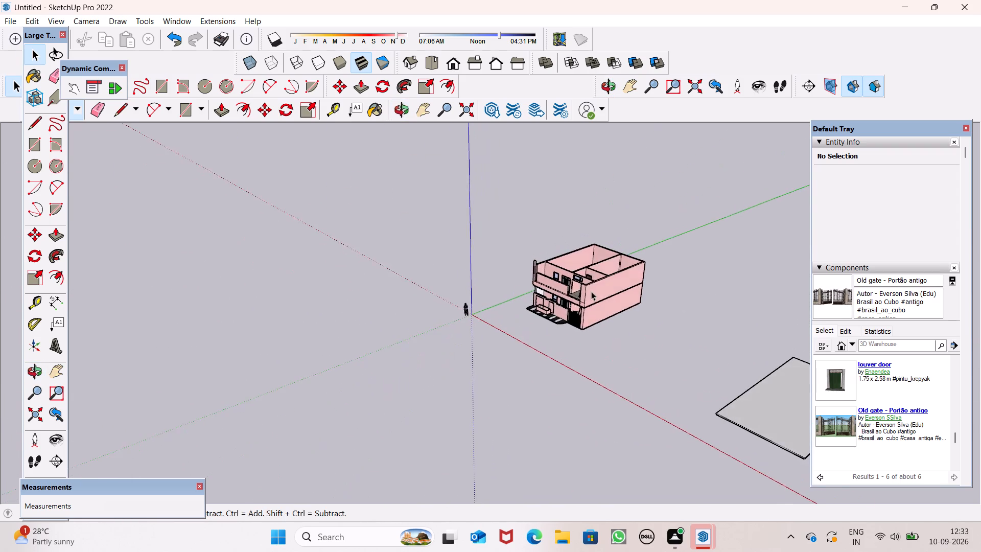
scroll(591, 290, "down", 11)
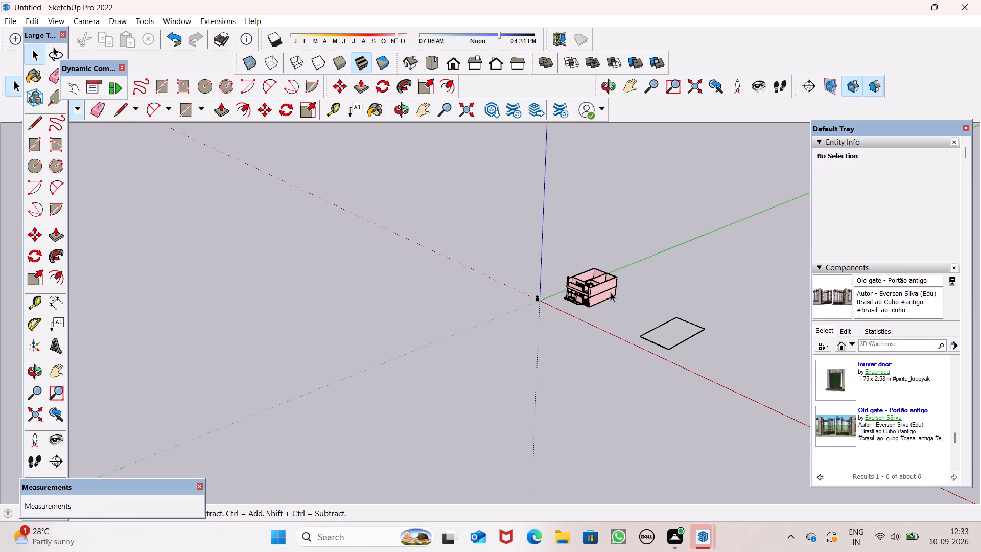
scroll(616, 329, "up", 3)
left_click(690, 343)
triple_click(683, 344)
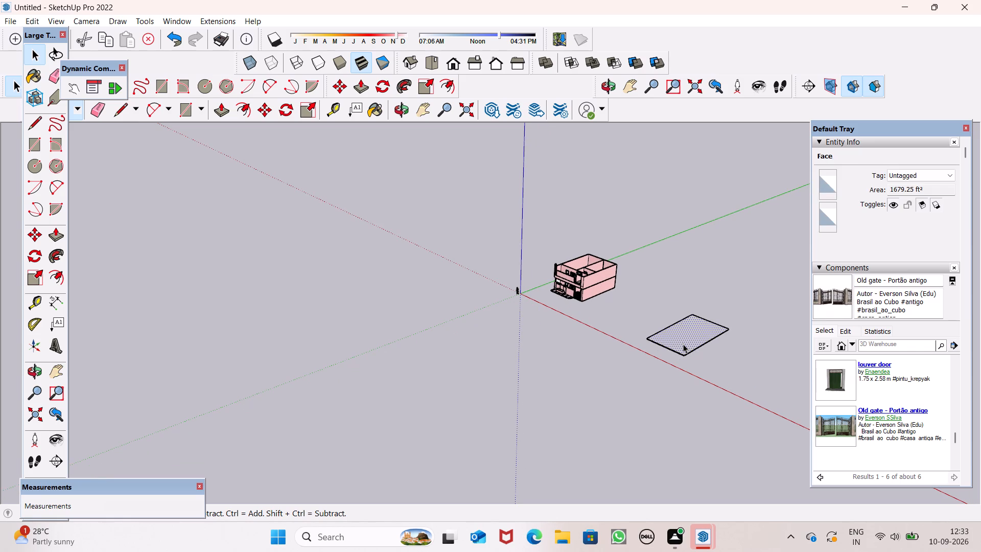
right_click(681, 346)
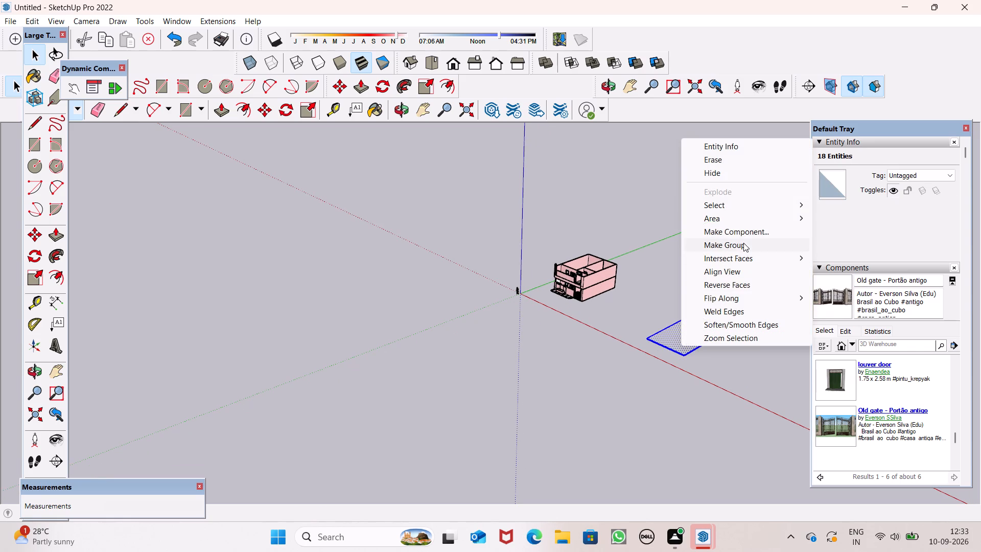
left_click(743, 243)
Move the slab group by its front corner onto the top front corner of the upper house.
scroll(707, 338, "up", 9)
key("m")
key("Return")
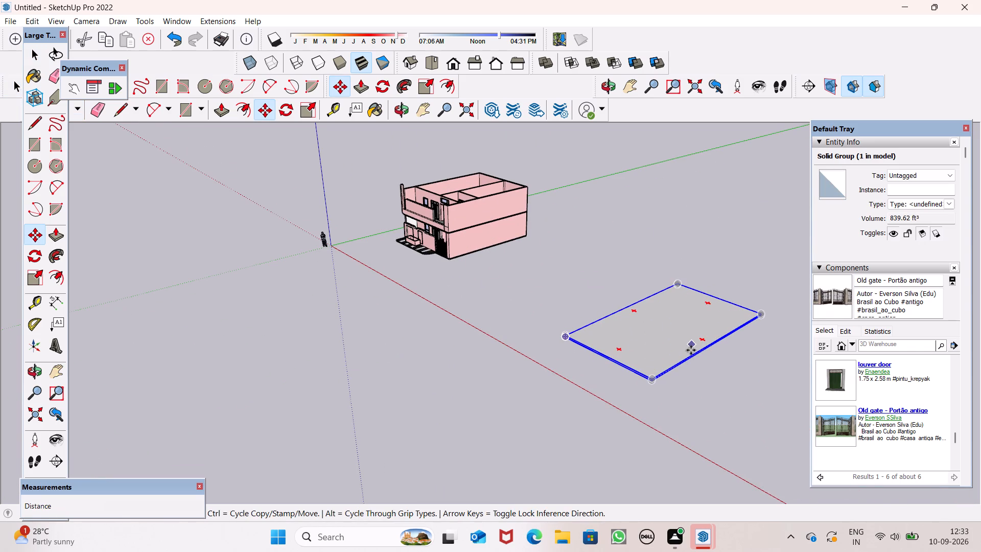
left_click_drag(650, 379, 639, 310)
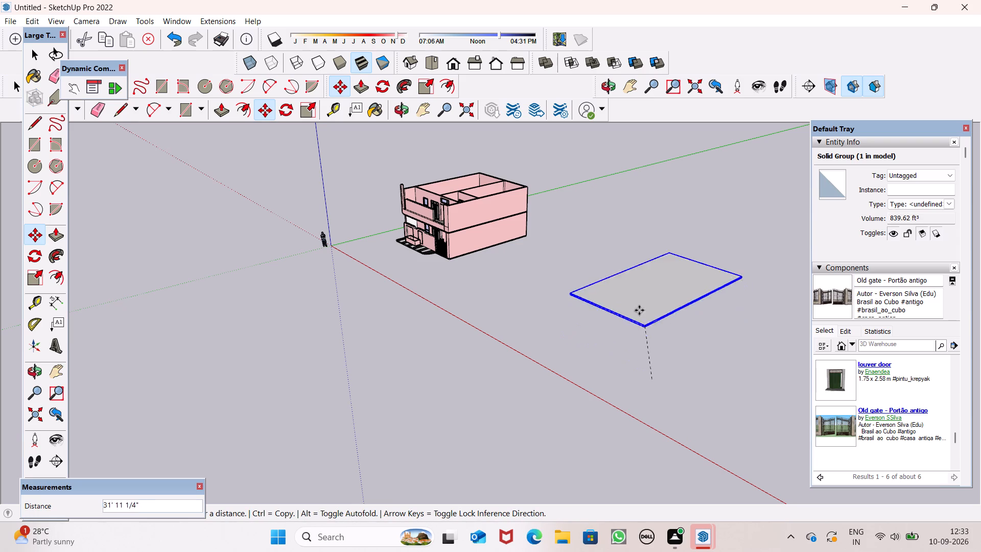
left_click_drag(639, 310, 445, 209)
Raise the slab group by its own thickness so its underside rests on the upper house's wall tops.
scroll(439, 203, "up", 10)
scroll(443, 190, "down", 1)
scroll(443, 190, "up", 3)
scroll(452, 234, "up", 11)
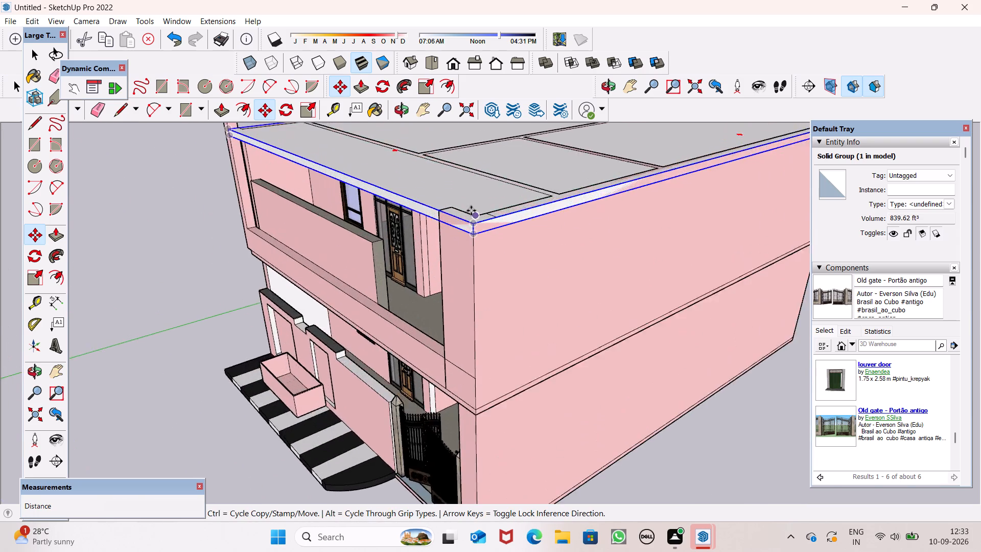
scroll(471, 211, "up", 13)
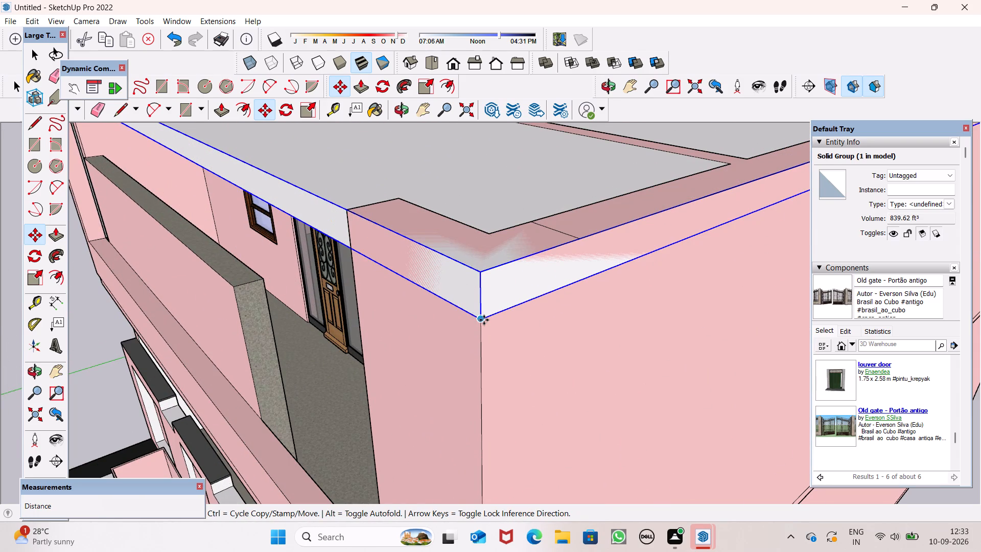
left_click_drag(484, 320, 480, 268)
scroll(487, 263, "down", 4)
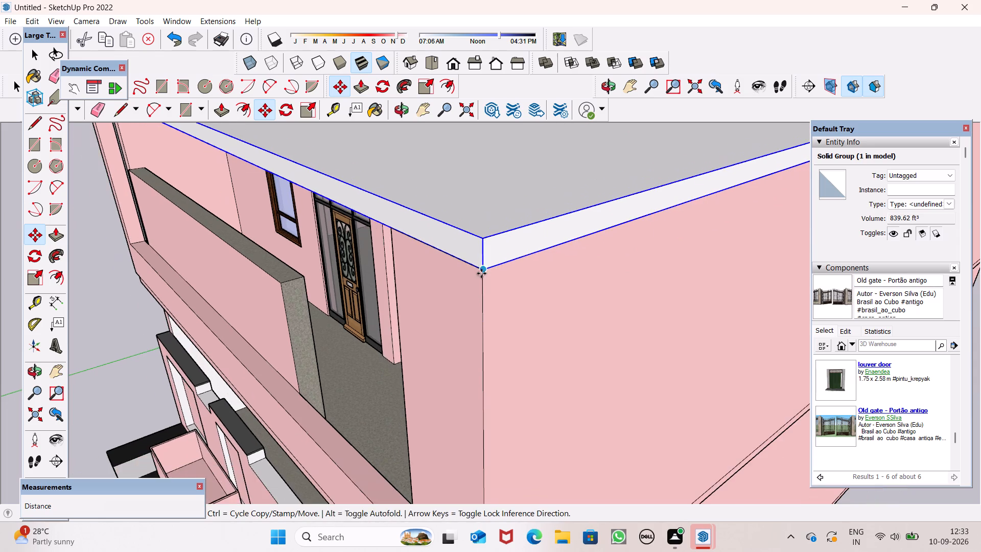
scroll(481, 273, "down", 20)
scroll(481, 273, "down", 8)
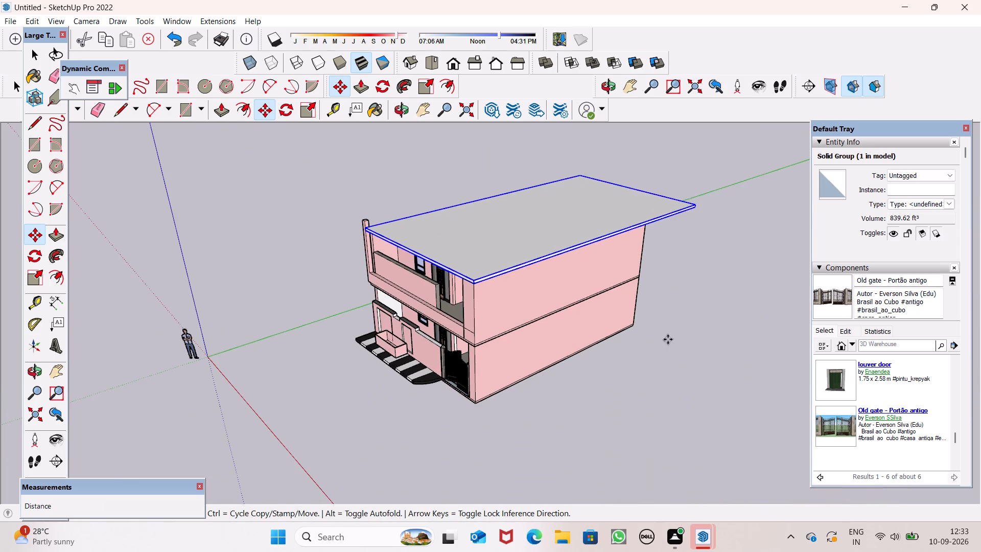
middle_click_drag(668, 338, 165, 239)
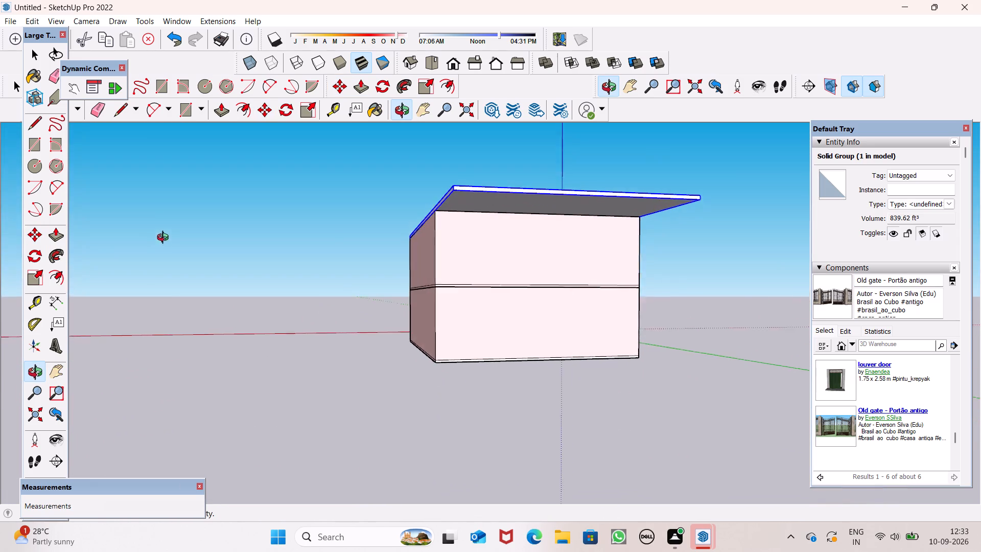
Explode the roof slab group on top of the upper house.
middle_click_drag(165, 239, 129, 351)
key("Return")
key("space")
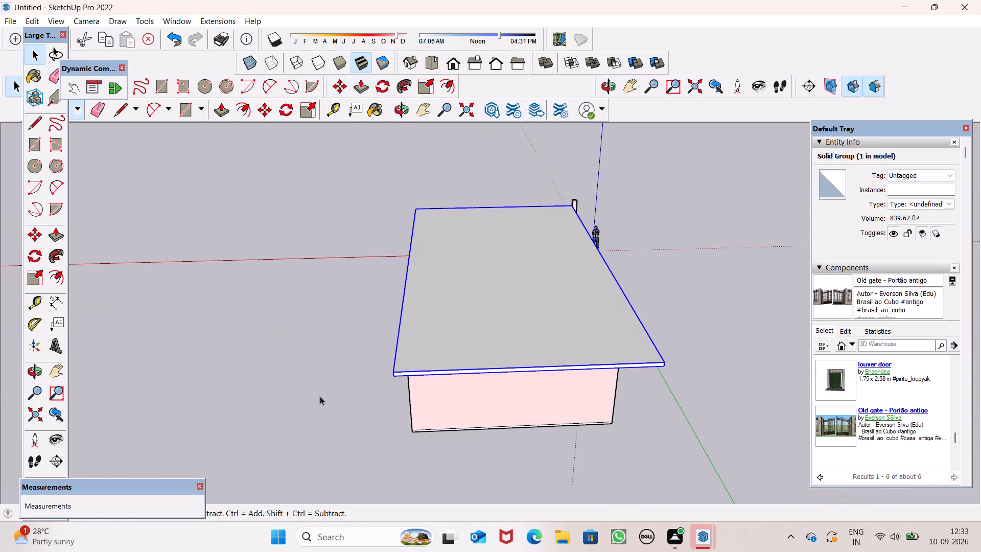
left_click(321, 396)
key("space")
middle_click_drag(432, 421, 683, 370)
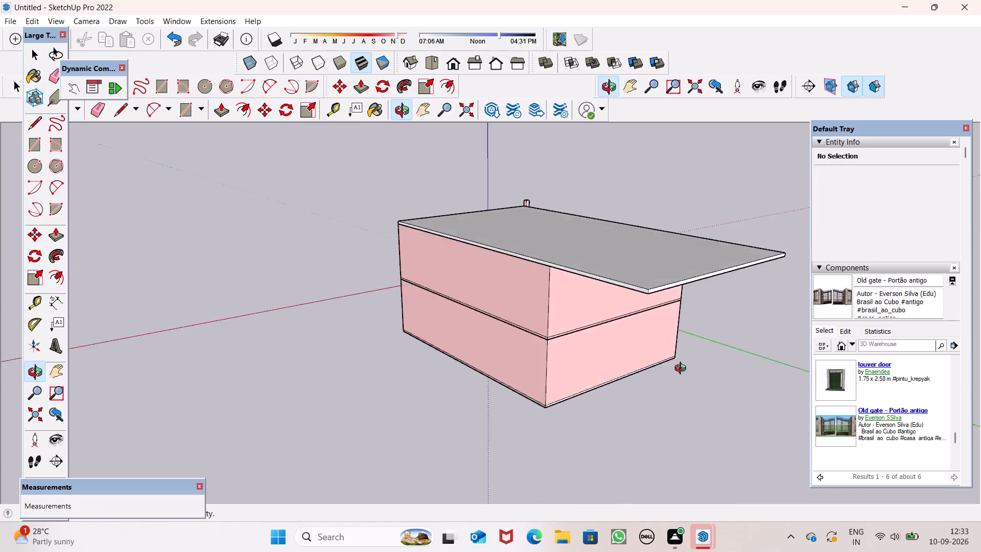
middle_click_drag(683, 370, 684, 376)
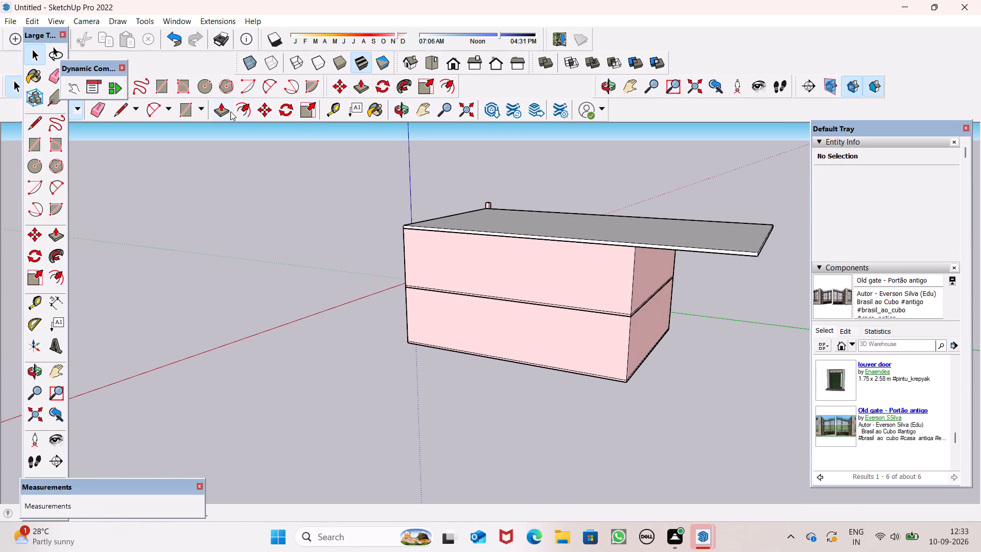
left_click(226, 111)
scroll(639, 248, "up", 16)
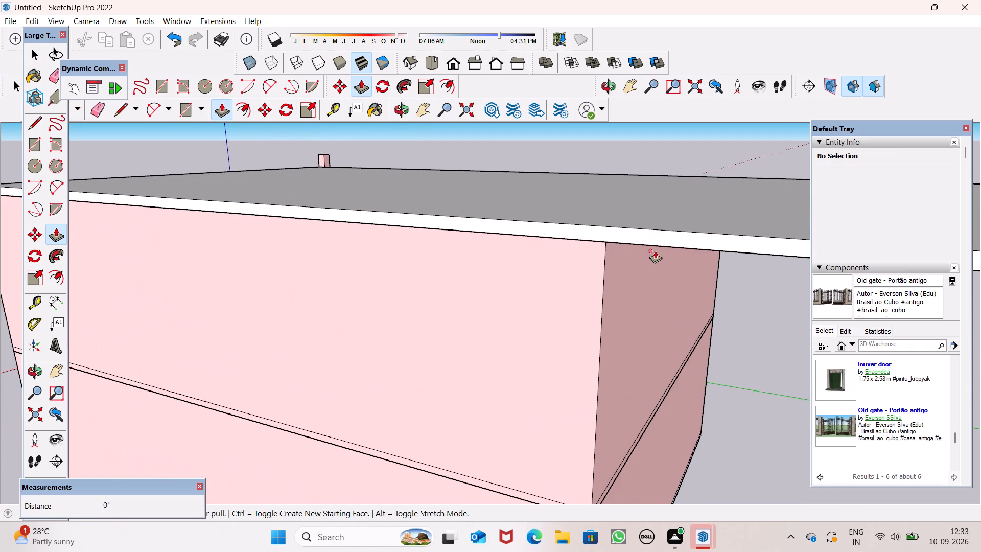
scroll(654, 253, "up", 3)
scroll(645, 263, "down", 20)
scroll(645, 263, "down", 11)
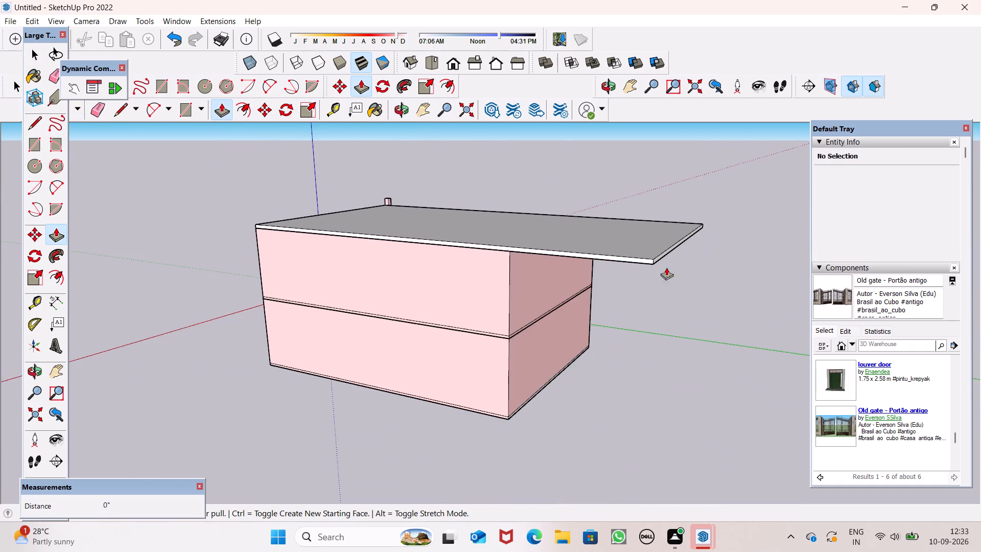
middle_click_drag(687, 265, 459, 316)
scroll(459, 316, "up", 14)
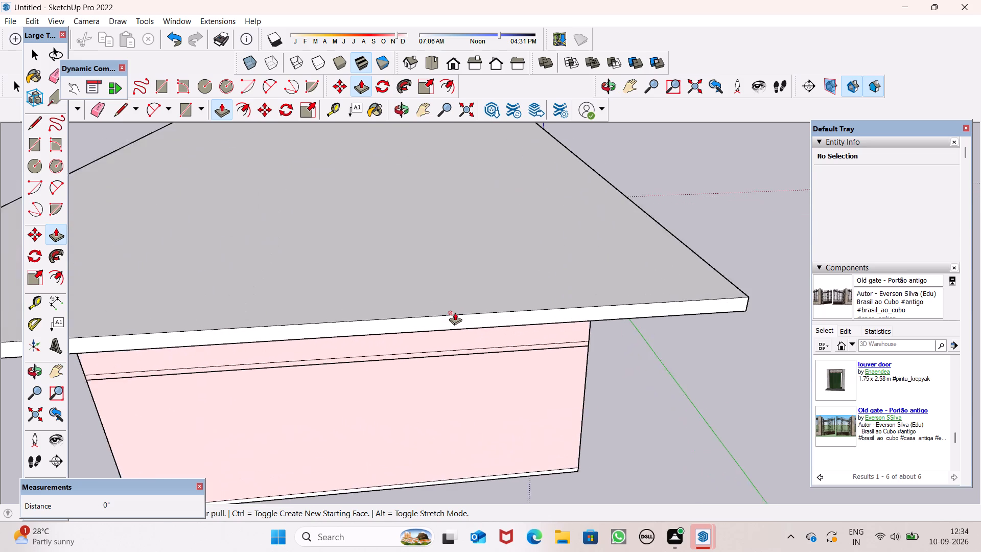
key("space")
right_click(455, 323)
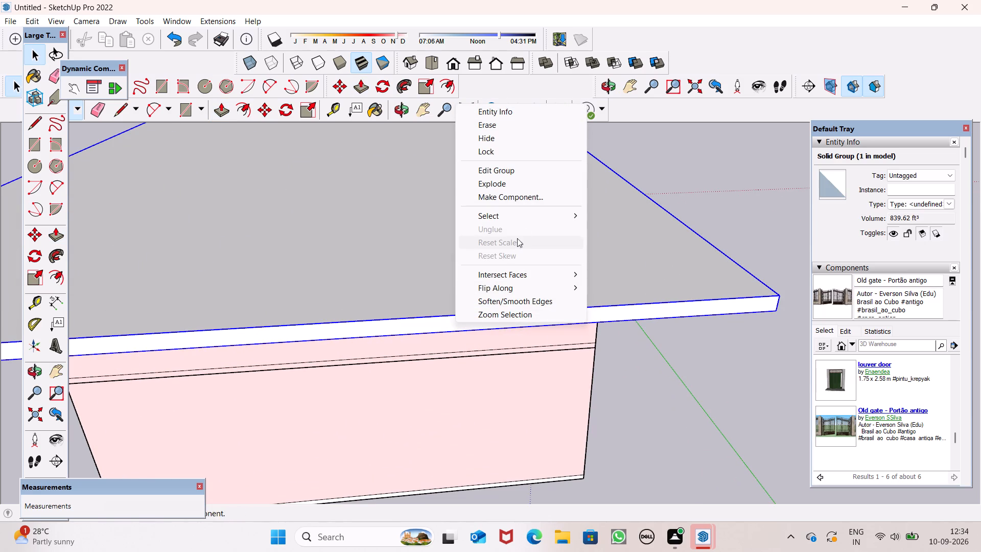
left_click(546, 184)
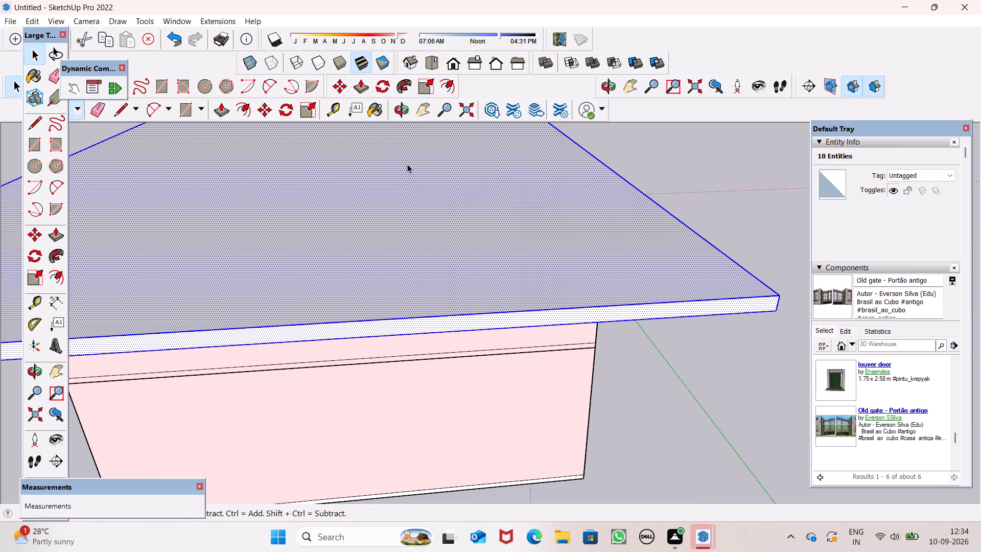
Push the roof slab's overhanging rear edge face in about 16' 9", flush with the house's rear wall.
left_click(221, 107)
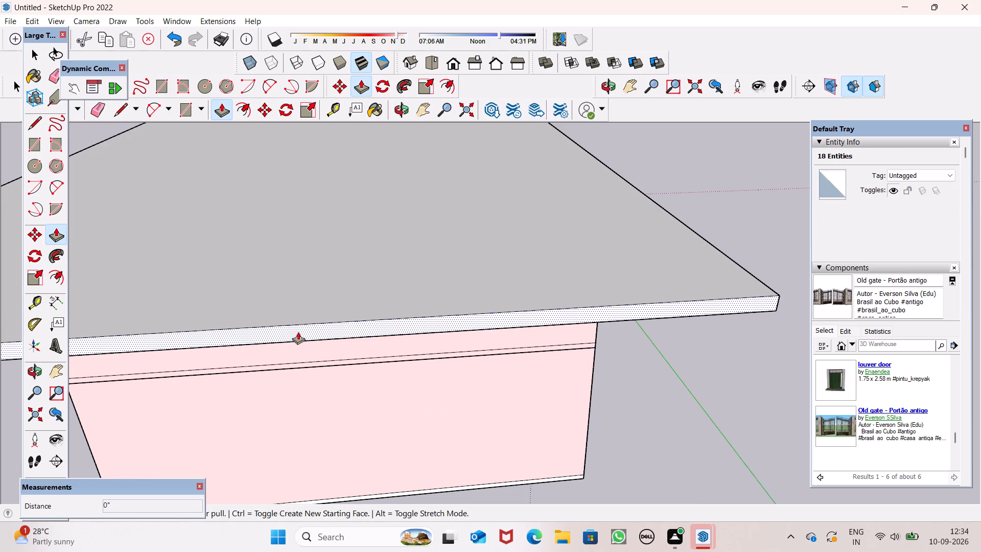
left_click_drag(298, 330, 360, 170)
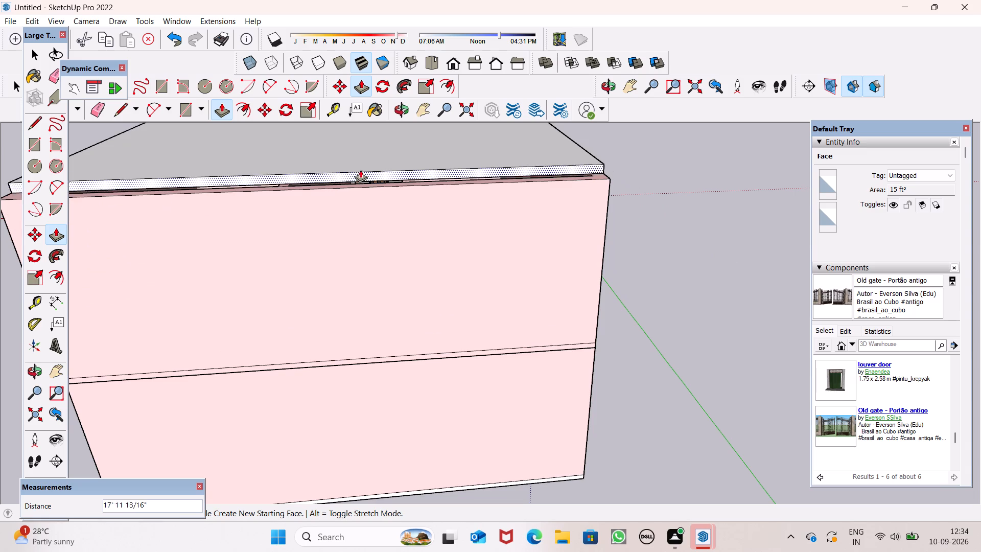
left_click_drag(360, 170, 386, 181)
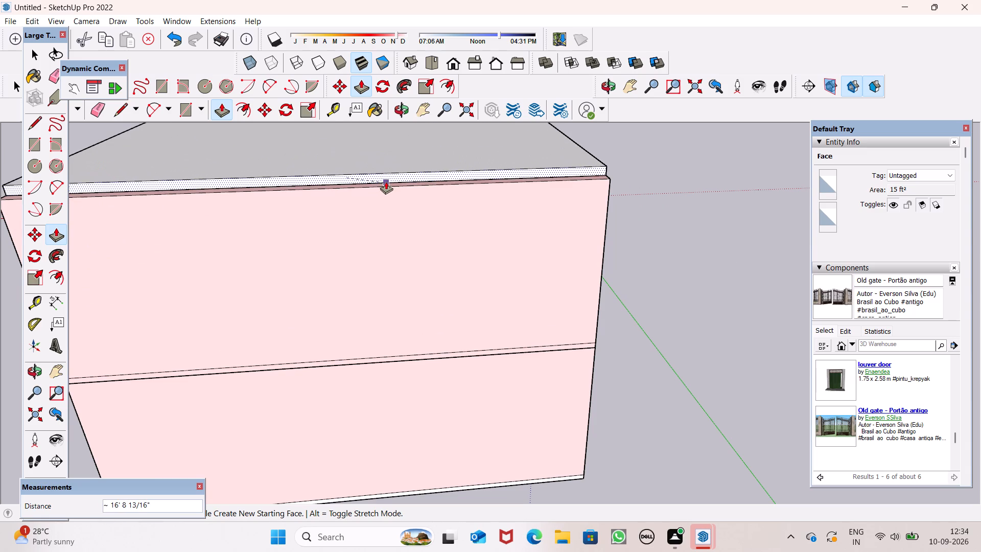
left_click_drag(386, 181, 387, 183)
Examine the trimmed roof slab from the rear corner, the side and the front of the house.
middle_click_drag(766, 325, 579, 382)
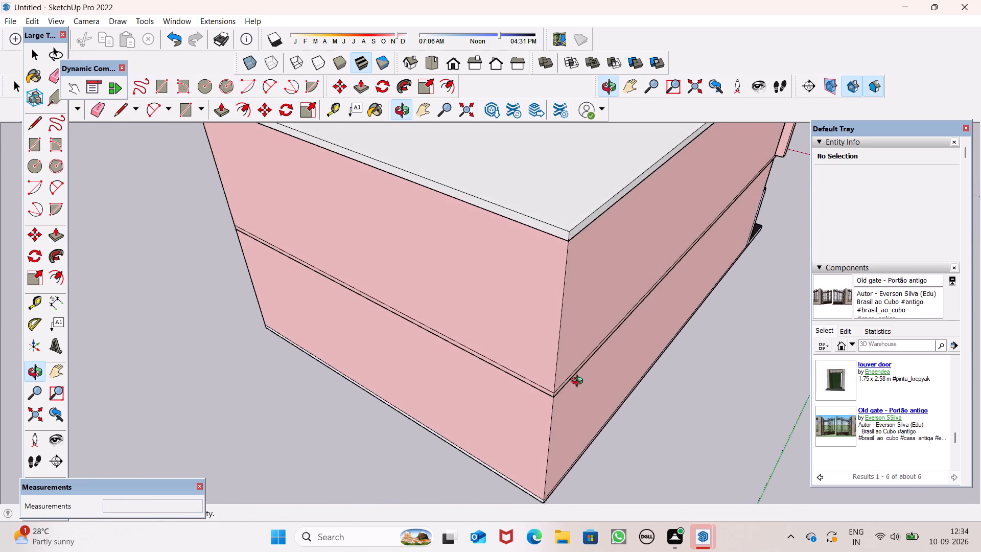
middle_click_drag(579, 382, 567, 367)
key("space")
left_click(690, 404)
key("Return")
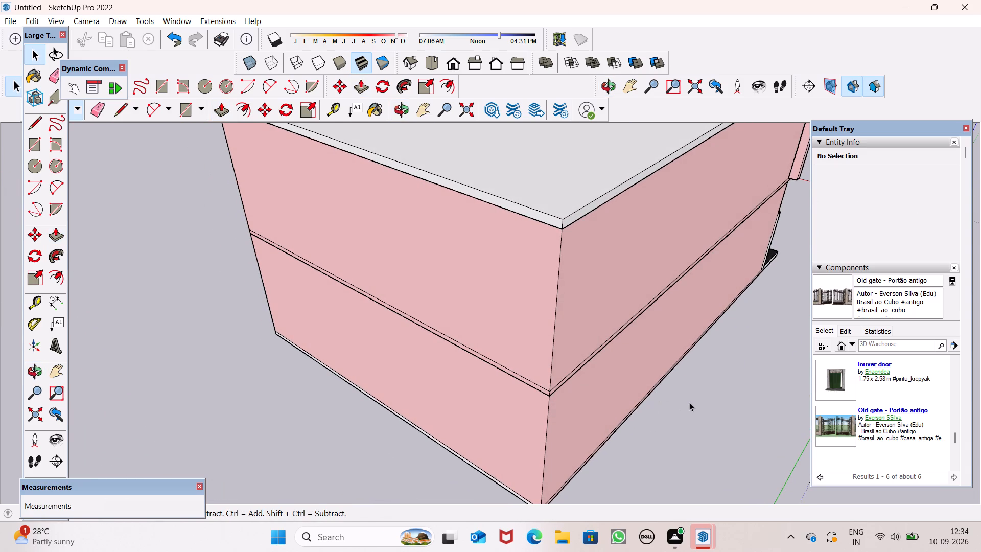
scroll(689, 397, "down", 10)
middle_click_drag(706, 374, 308, 291)
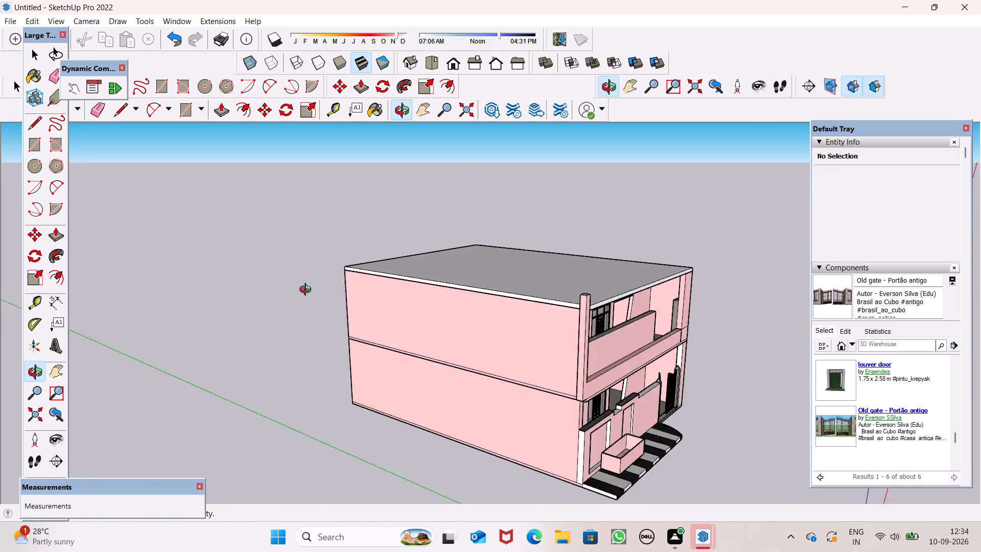
middle_click_drag(308, 291, 182, 296)
scroll(541, 316, "up", 3)
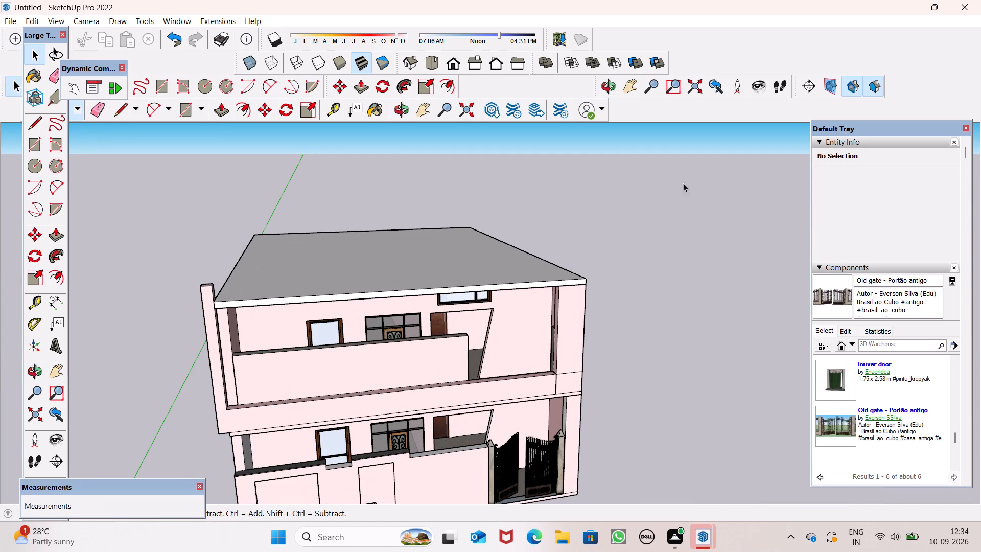
Paint the roof slab's top face with Formica Speckled Grey from the Synthetic Surfaces materials.
scroll(909, 374, "down", 17)
scroll(915, 371, "down", 10)
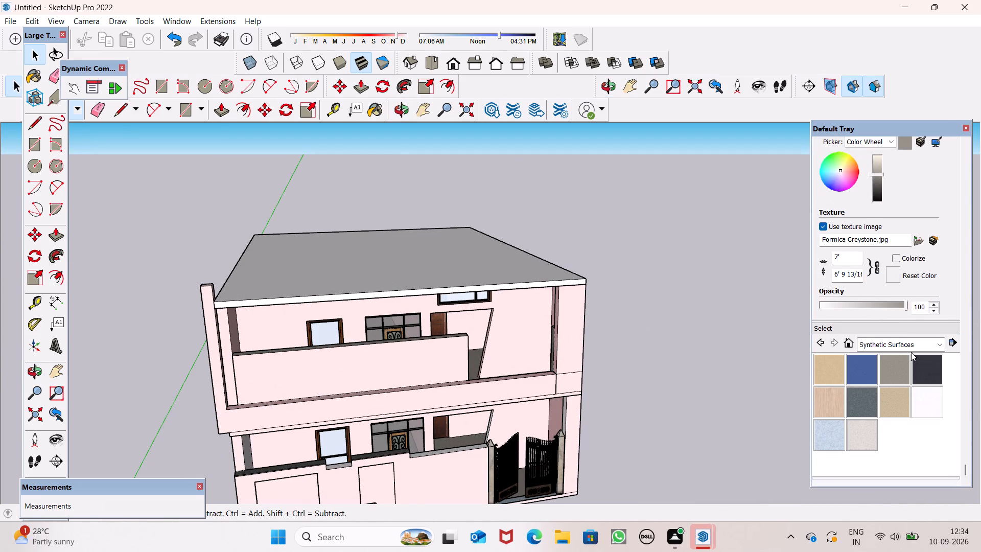
left_click(912, 345)
scroll(836, 375, "up", 2)
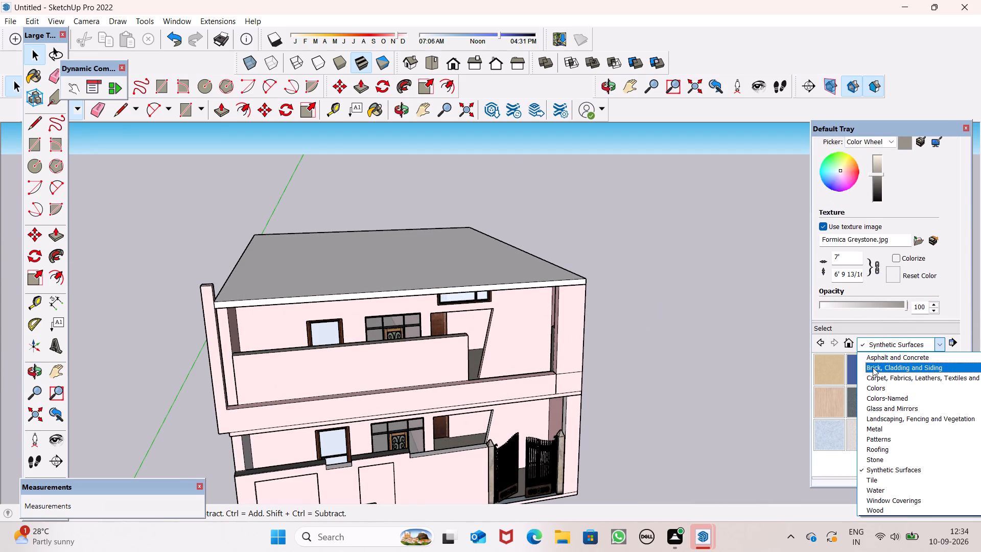
left_click(779, 404)
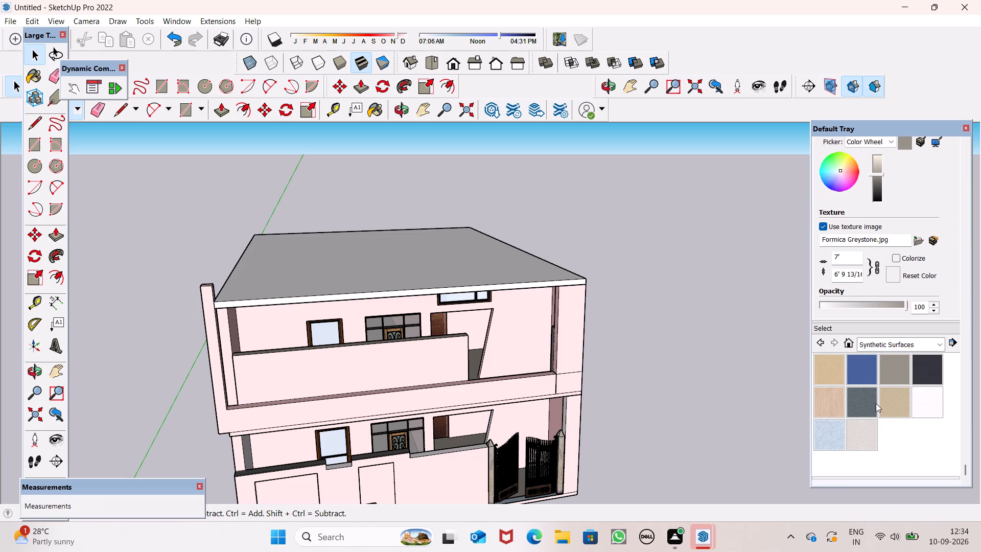
left_click(874, 403)
left_click(538, 266)
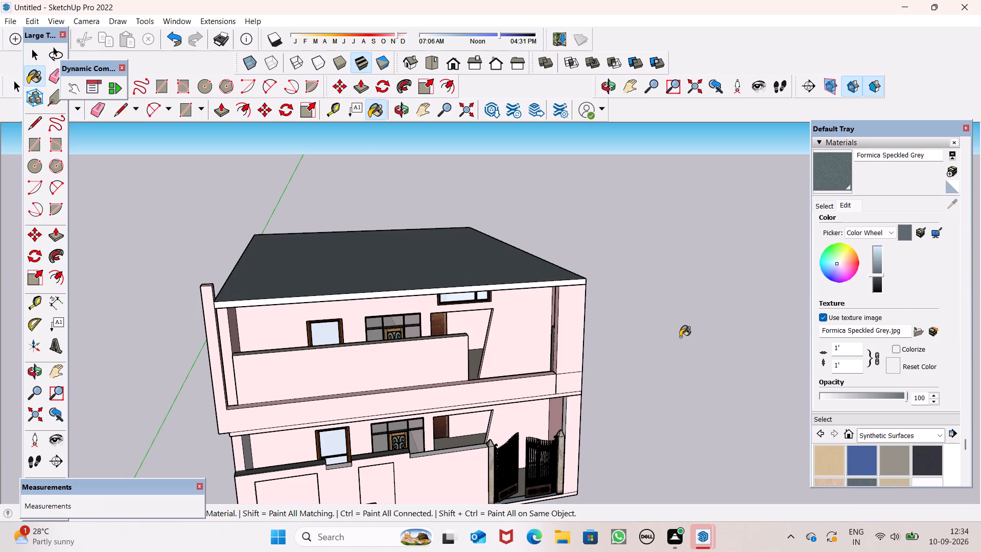
Paint the roof slab's front, side and rear edge faces with Color A01 from the Colors collection.
middle_click_drag(681, 333, 613, 477)
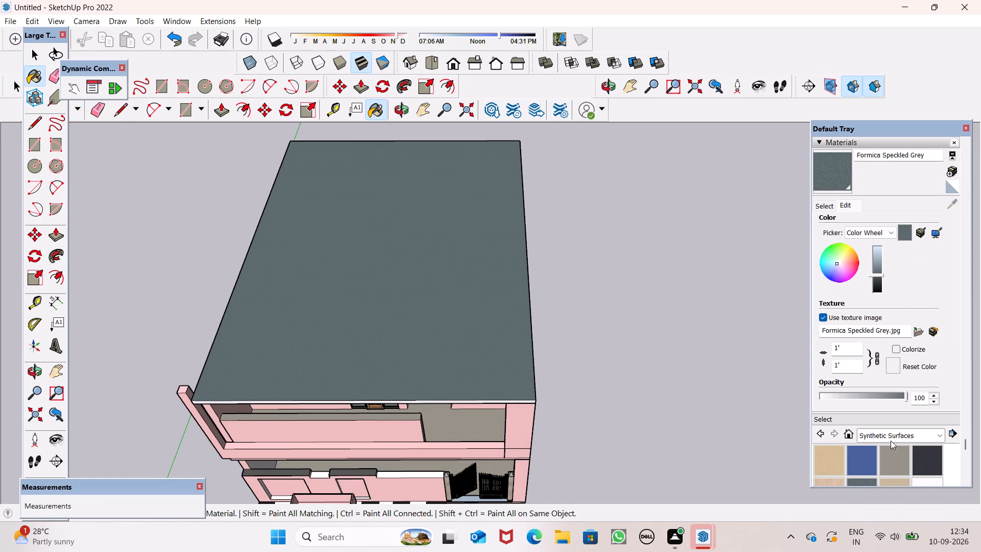
left_click(897, 435)
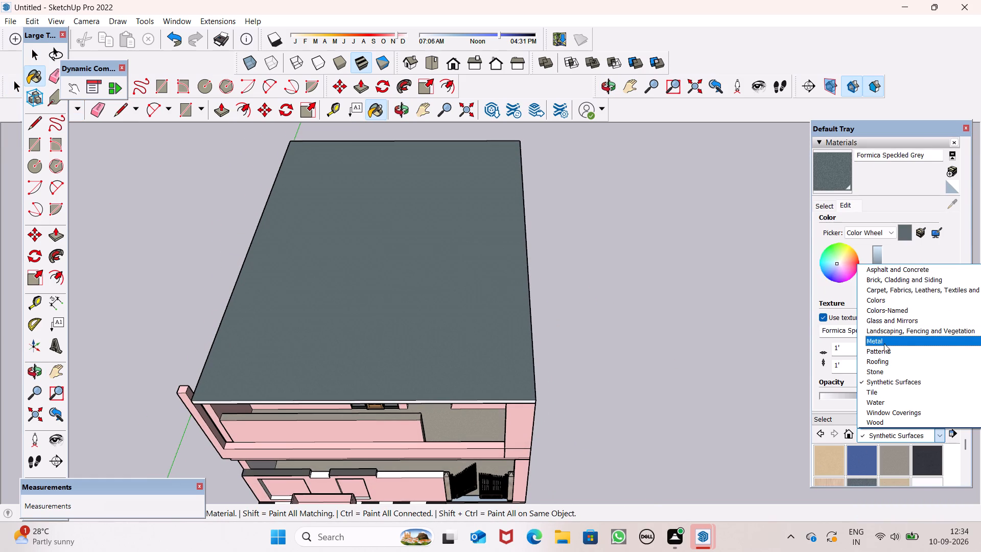
left_click(895, 303)
left_click(839, 454)
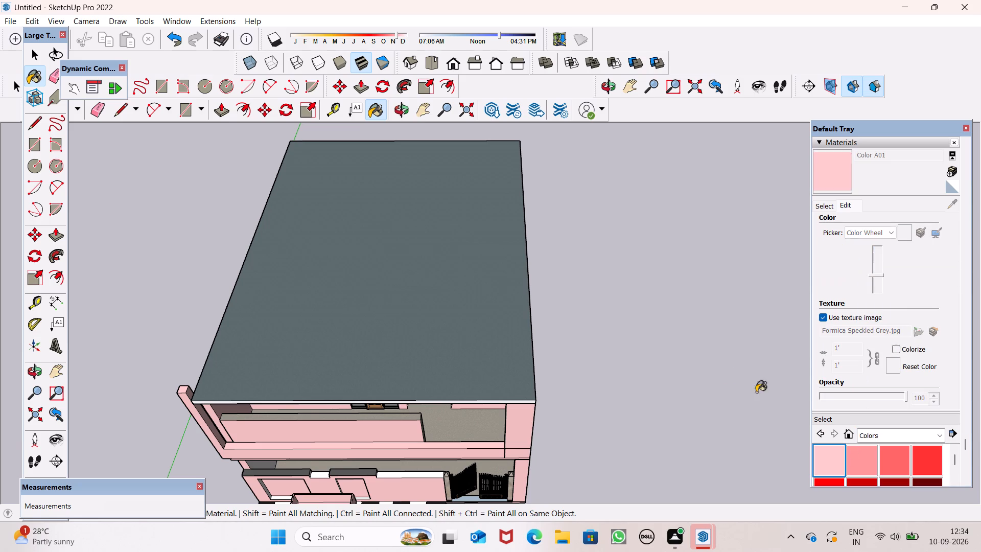
middle_click_drag(592, 402, 577, 272)
scroll(577, 272, "up", 1)
scroll(555, 307, "up", 8)
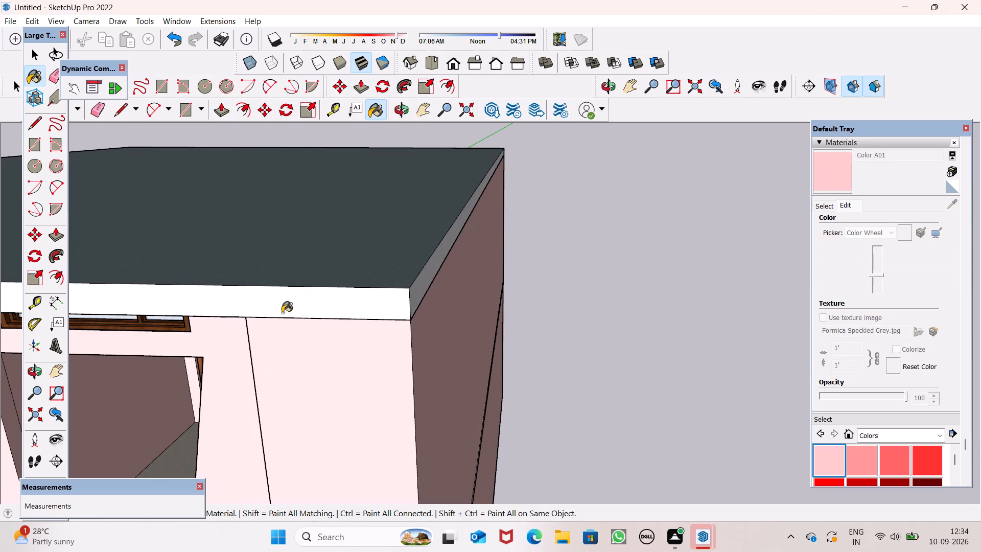
left_click(293, 303)
left_click(416, 297)
scroll(480, 267, "down", 16)
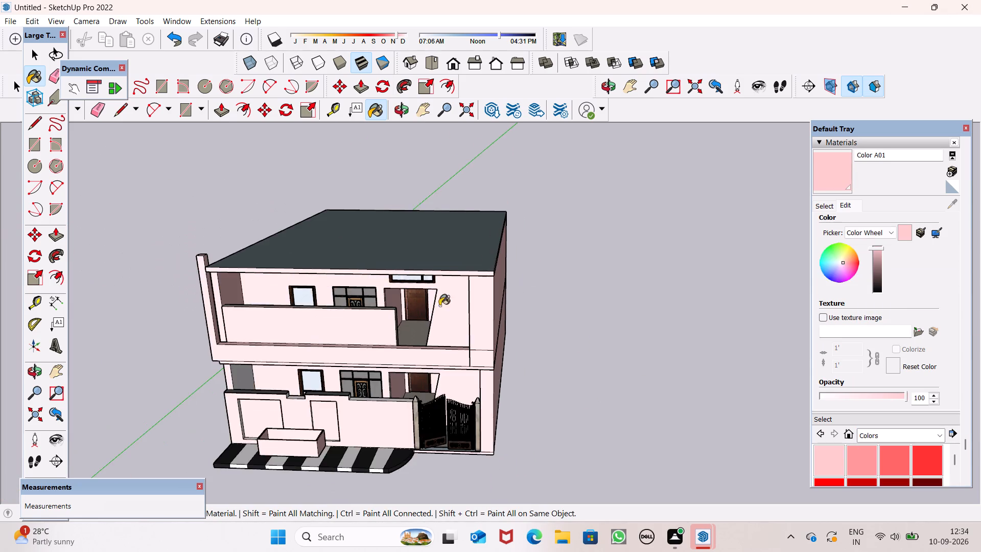
middle_click_drag(439, 306, 966, 308)
scroll(520, 388, "up", 7)
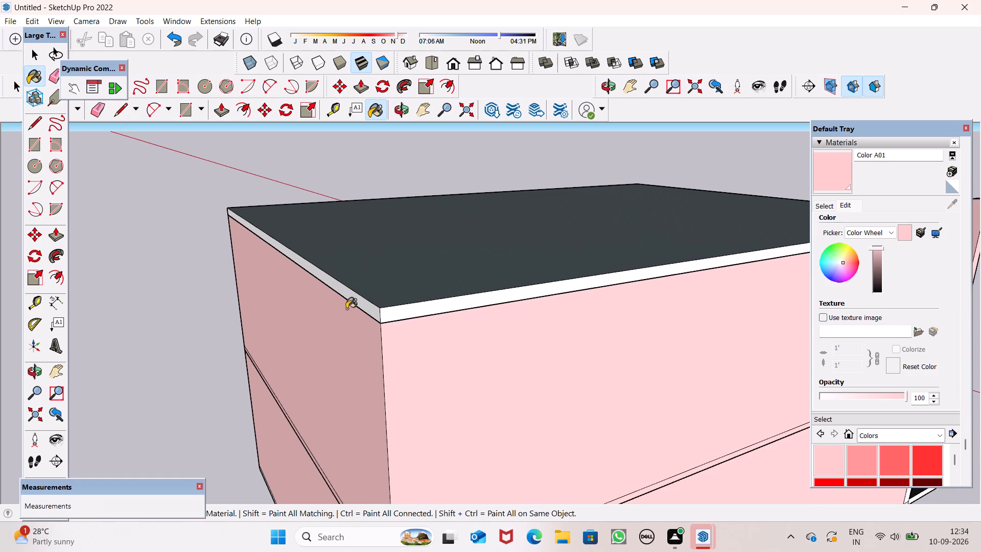
left_click(366, 304)
left_click(391, 318)
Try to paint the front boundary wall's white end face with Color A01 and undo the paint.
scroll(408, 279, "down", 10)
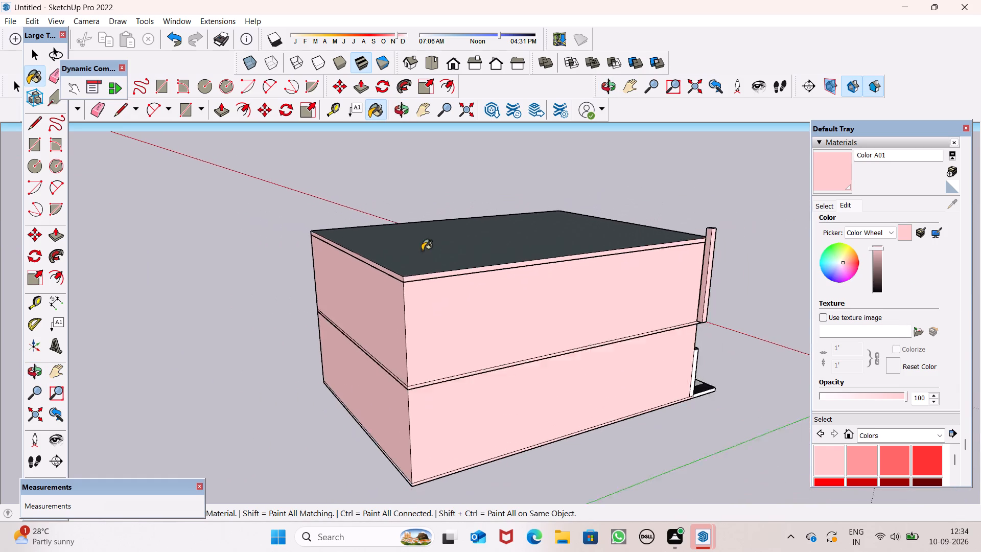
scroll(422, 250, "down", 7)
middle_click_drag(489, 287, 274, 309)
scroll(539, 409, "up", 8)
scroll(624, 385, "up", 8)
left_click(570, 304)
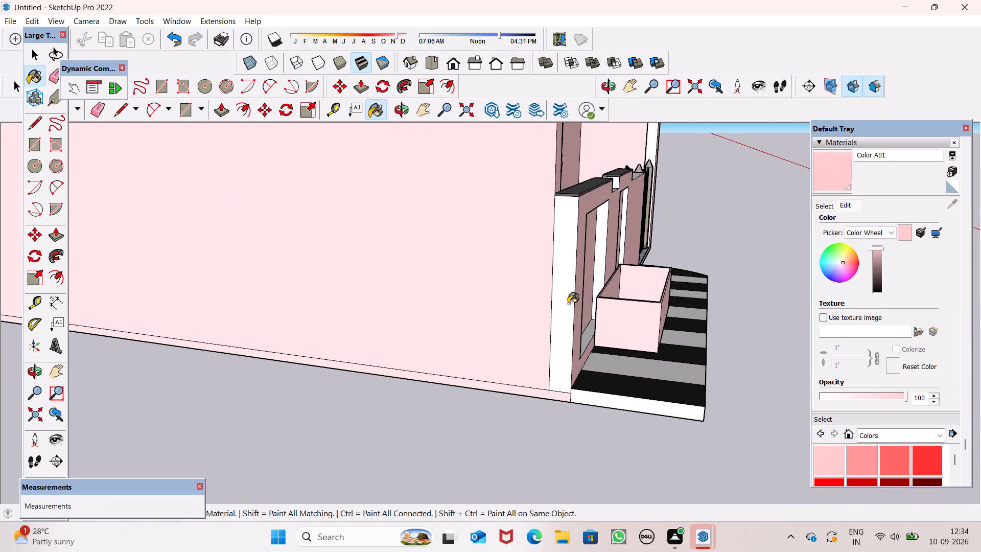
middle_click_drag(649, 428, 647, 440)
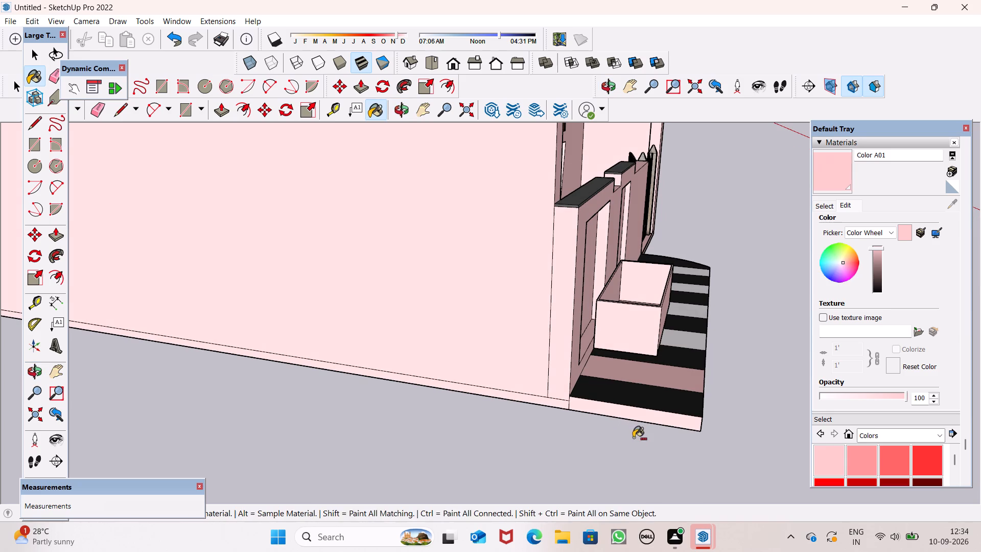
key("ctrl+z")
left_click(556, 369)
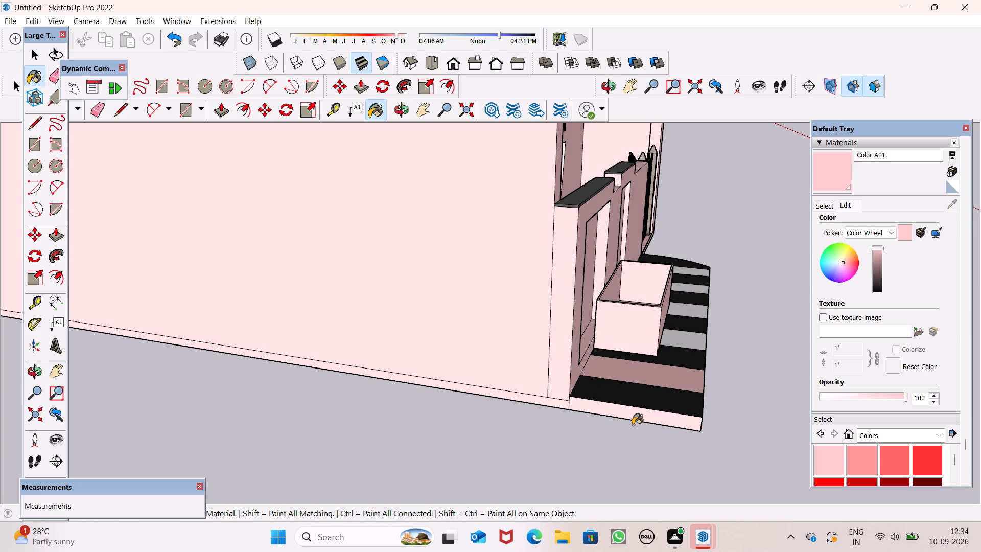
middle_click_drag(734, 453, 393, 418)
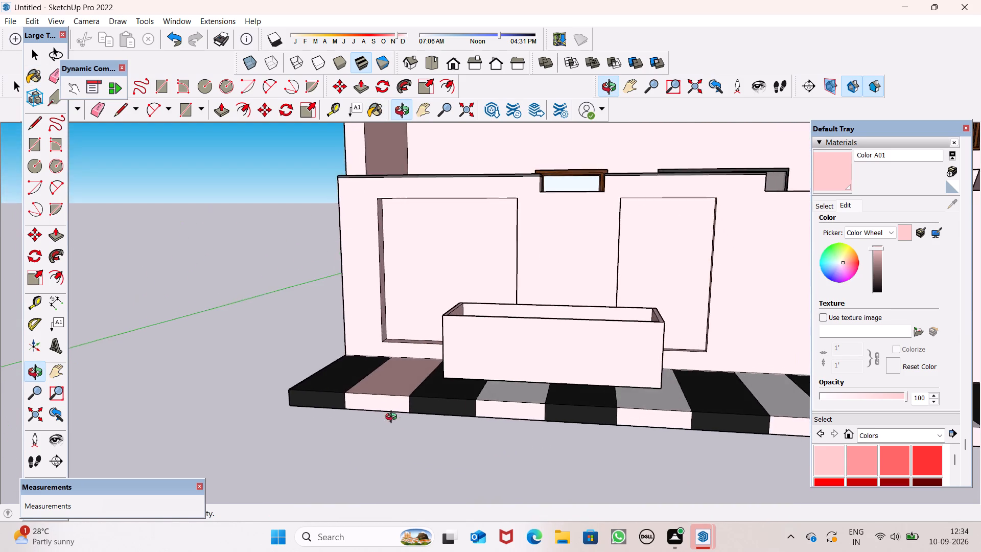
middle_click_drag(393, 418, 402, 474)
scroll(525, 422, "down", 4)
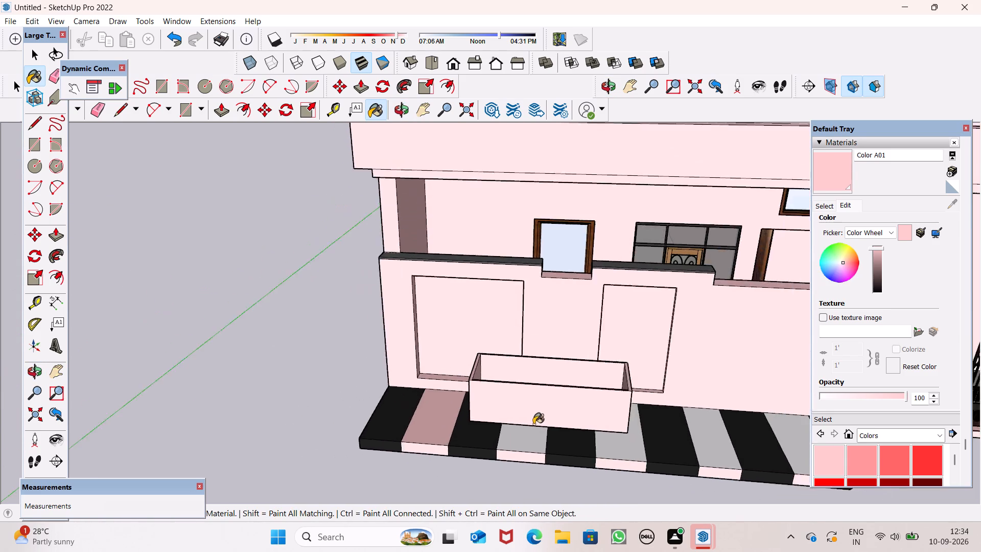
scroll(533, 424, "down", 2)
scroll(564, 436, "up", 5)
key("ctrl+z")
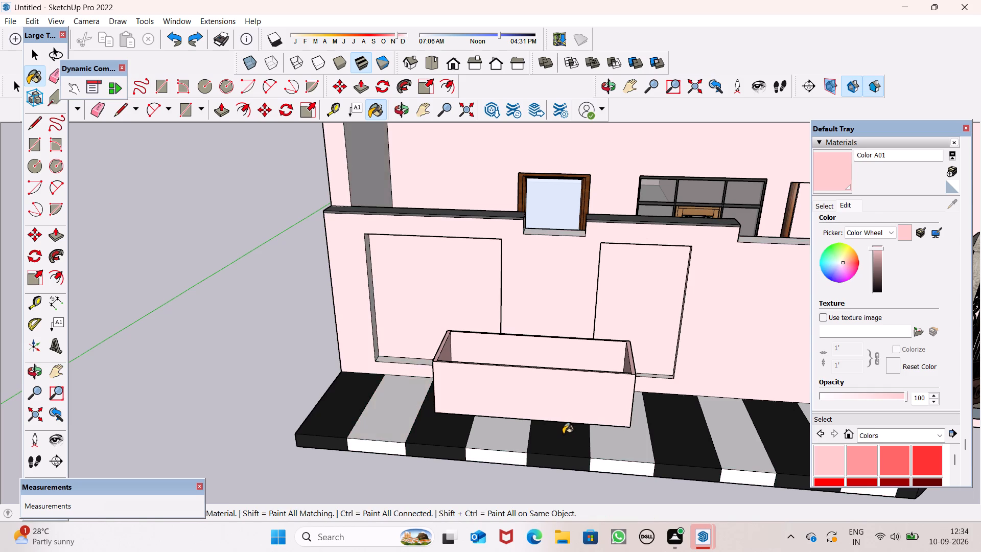
Paint the white bottom ledge of the boundary wall's recessed panel behind the planter with Color A01.
scroll(491, 408, "down", 7)
scroll(528, 418, "up", 6)
scroll(474, 387, "up", 1)
middle_click_drag(473, 393, 547, 539)
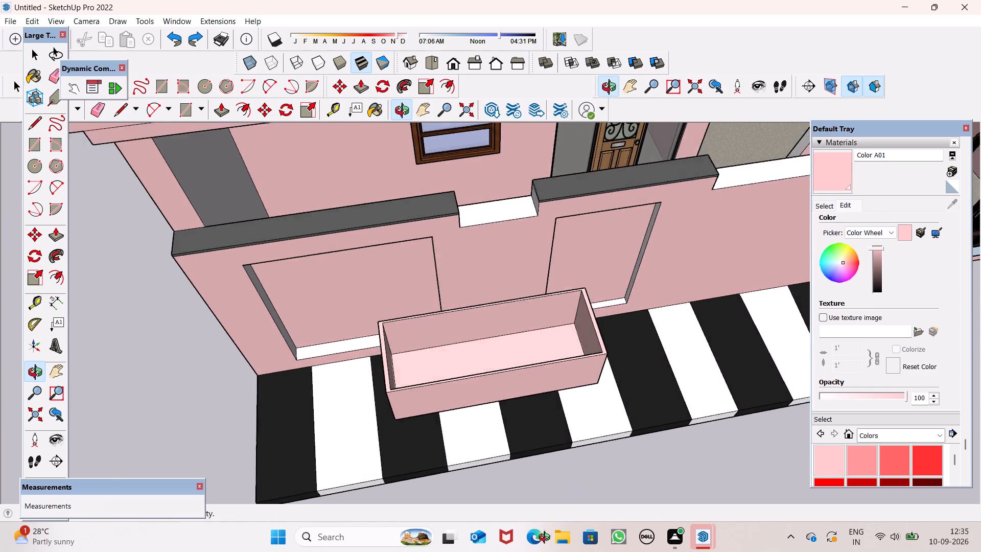
middle_click_drag(547, 539, 537, 538)
scroll(372, 349, "up", 6)
left_click(269, 331)
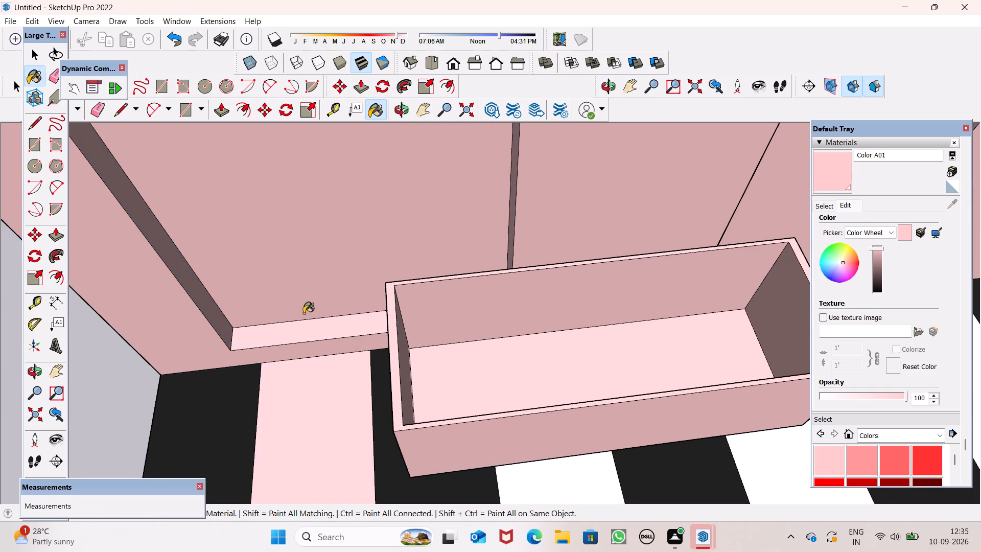
scroll(311, 312, "down", 8)
scroll(444, 366, "down", 7)
middle_click_drag(554, 370, 501, 289)
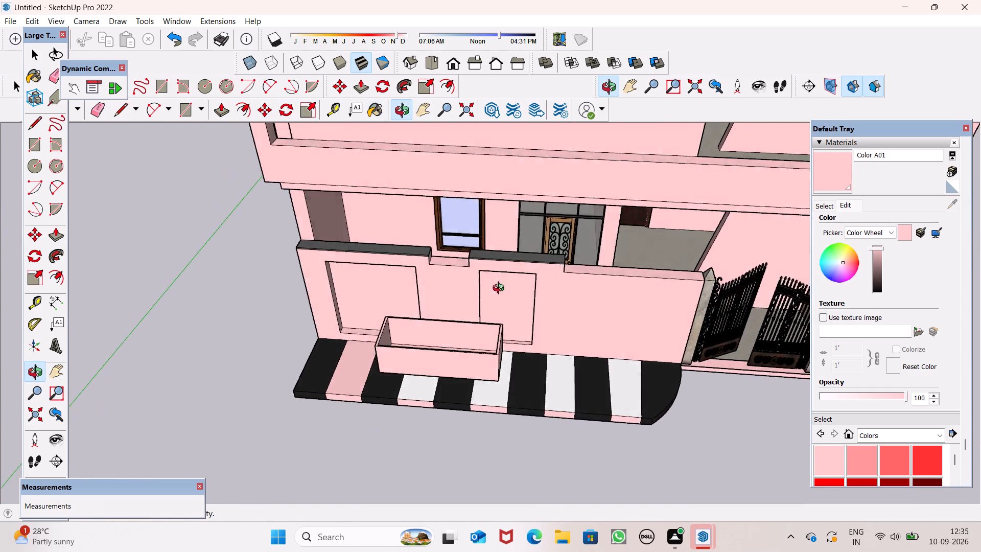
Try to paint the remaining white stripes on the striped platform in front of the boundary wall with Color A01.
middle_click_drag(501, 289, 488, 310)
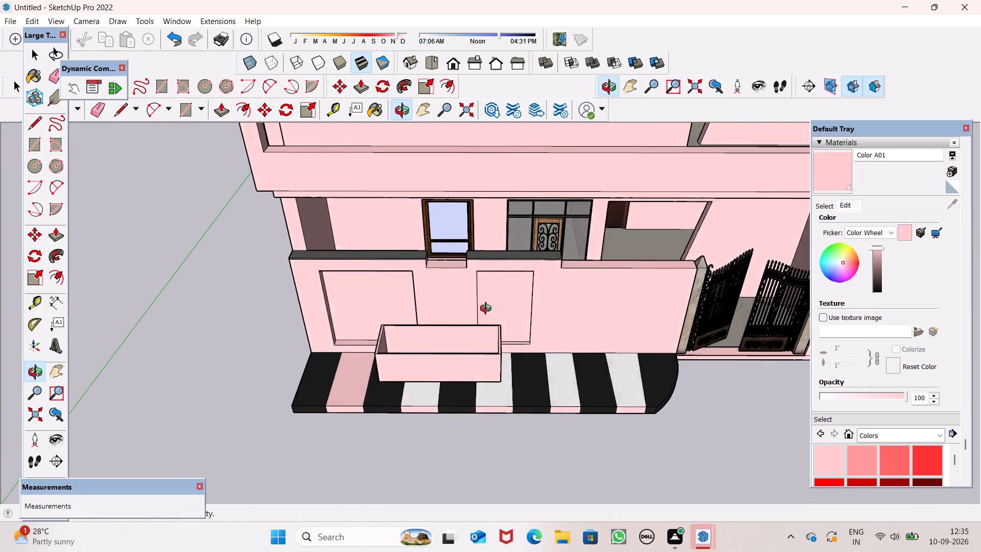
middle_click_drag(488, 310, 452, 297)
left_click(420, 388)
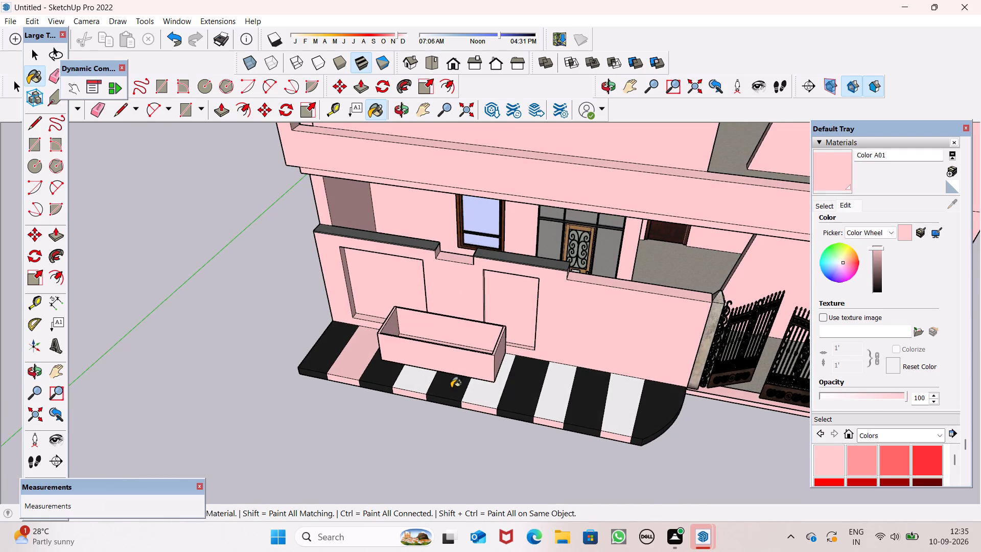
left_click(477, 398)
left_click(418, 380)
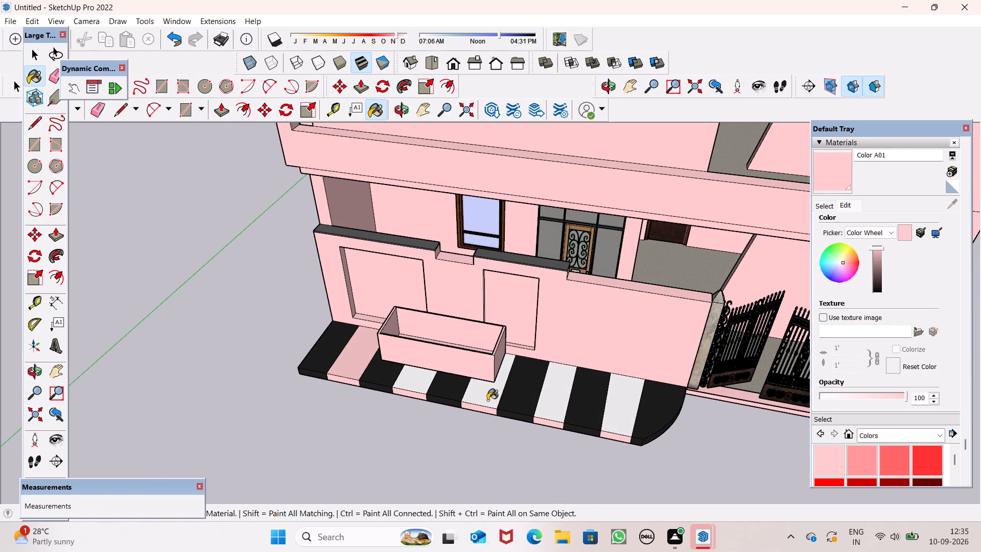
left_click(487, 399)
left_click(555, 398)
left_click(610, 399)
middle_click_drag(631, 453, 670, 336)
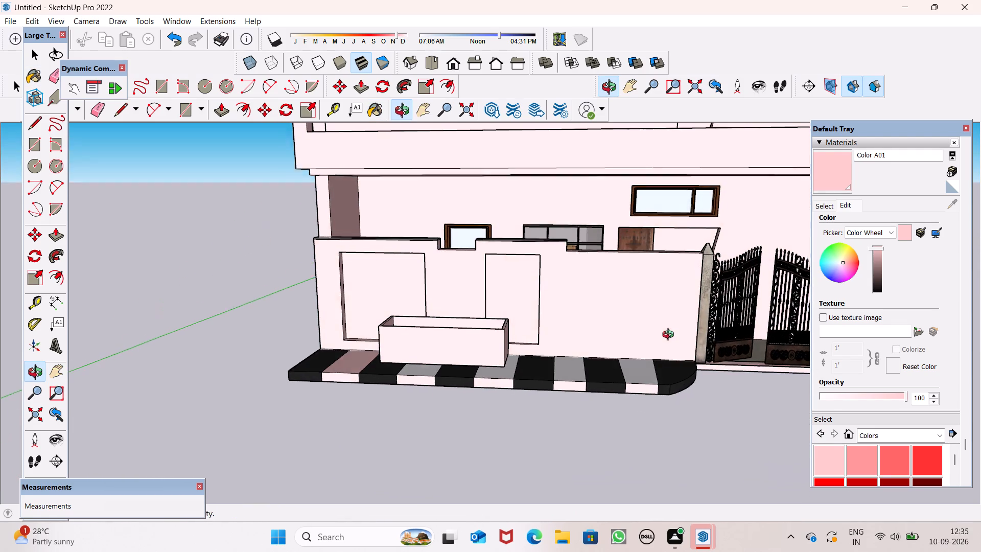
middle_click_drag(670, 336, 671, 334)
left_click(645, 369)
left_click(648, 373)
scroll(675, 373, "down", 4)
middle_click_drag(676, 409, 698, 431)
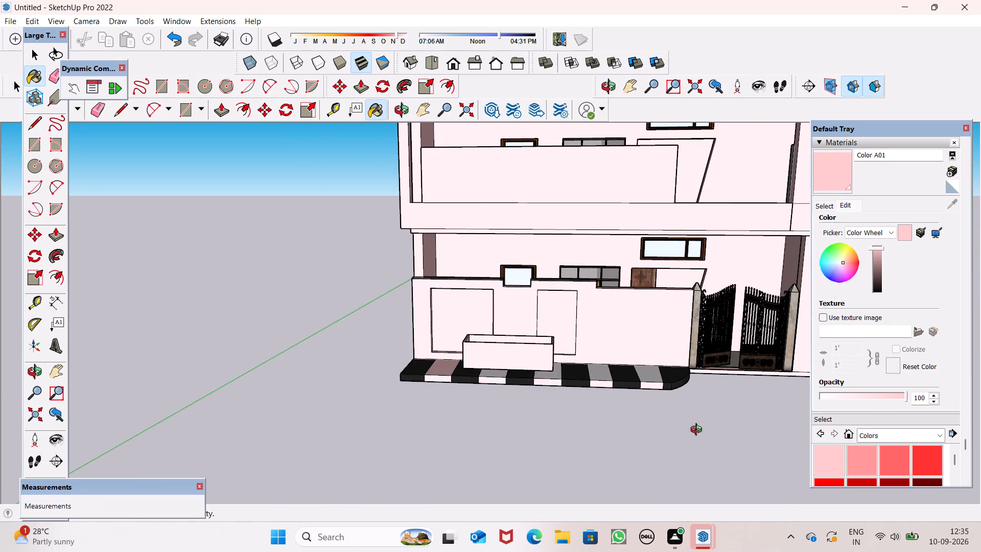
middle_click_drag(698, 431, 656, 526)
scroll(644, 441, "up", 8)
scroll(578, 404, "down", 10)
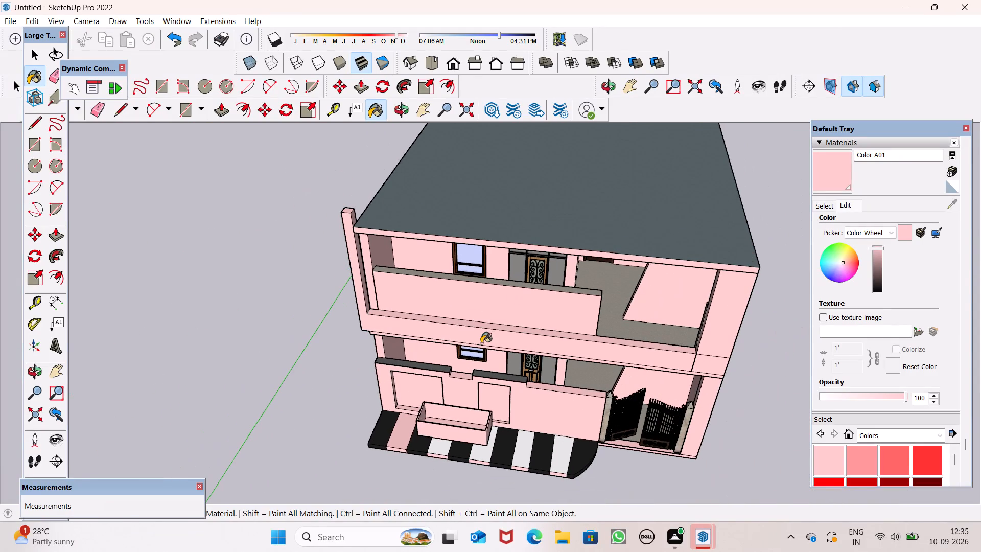
Undo the last Color A01 paint applied to the boundary wall's ledge.
key("ctrl+z")
key("space")
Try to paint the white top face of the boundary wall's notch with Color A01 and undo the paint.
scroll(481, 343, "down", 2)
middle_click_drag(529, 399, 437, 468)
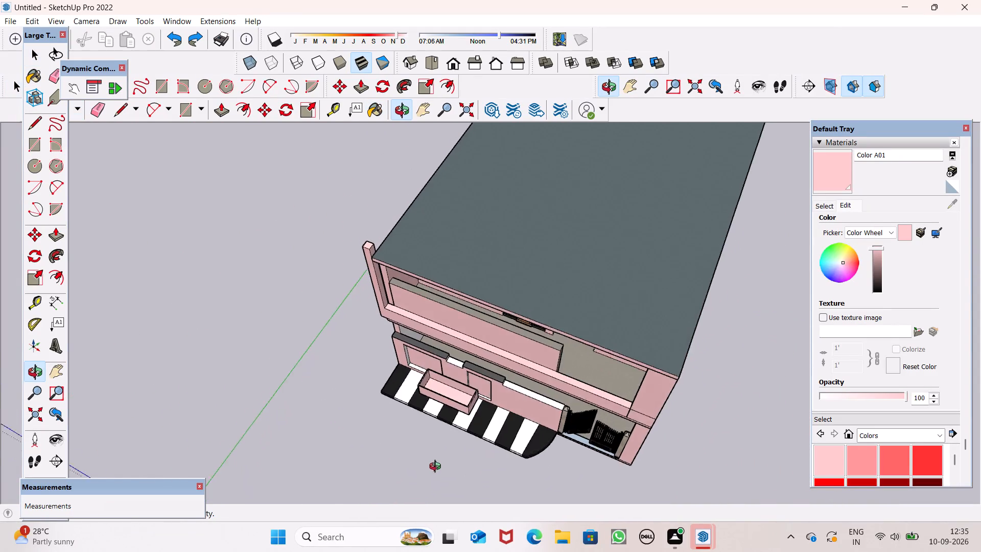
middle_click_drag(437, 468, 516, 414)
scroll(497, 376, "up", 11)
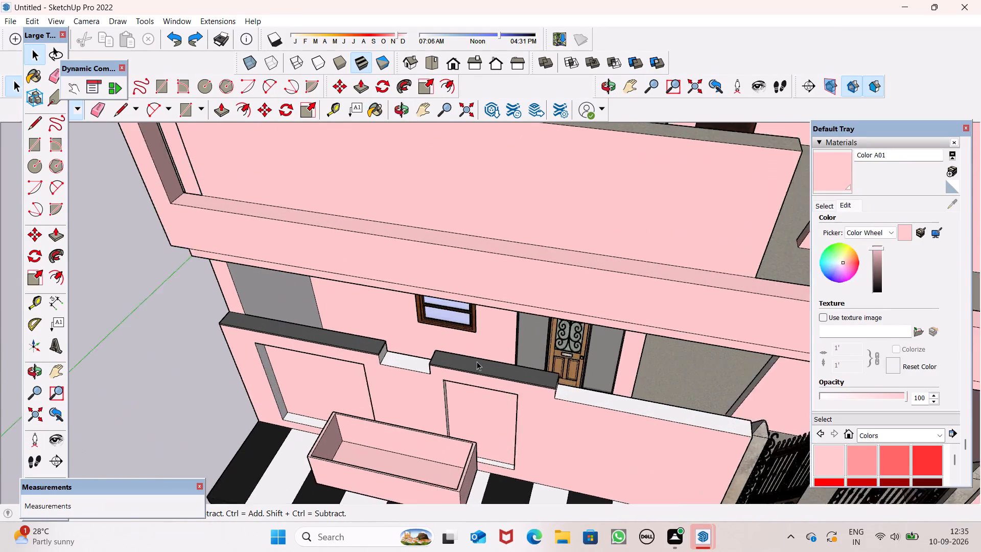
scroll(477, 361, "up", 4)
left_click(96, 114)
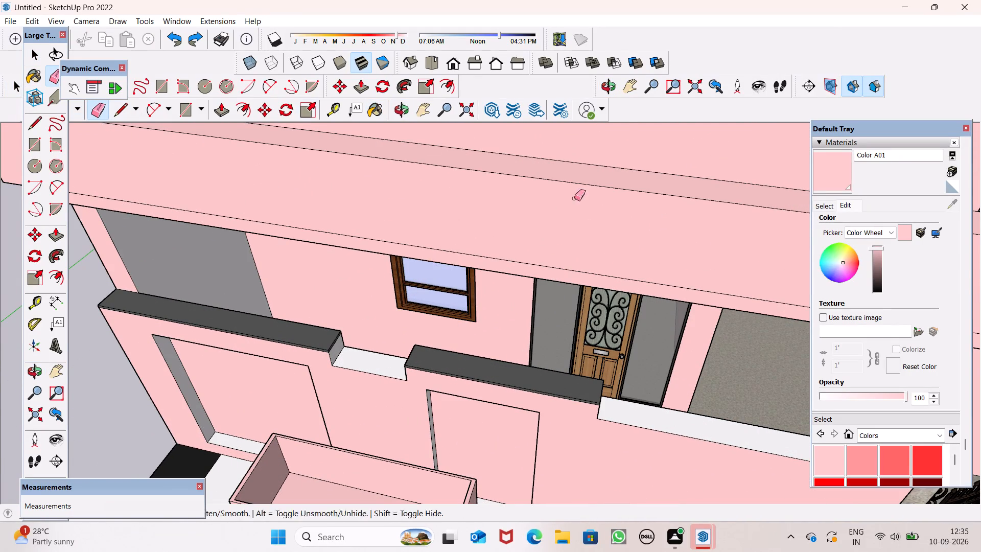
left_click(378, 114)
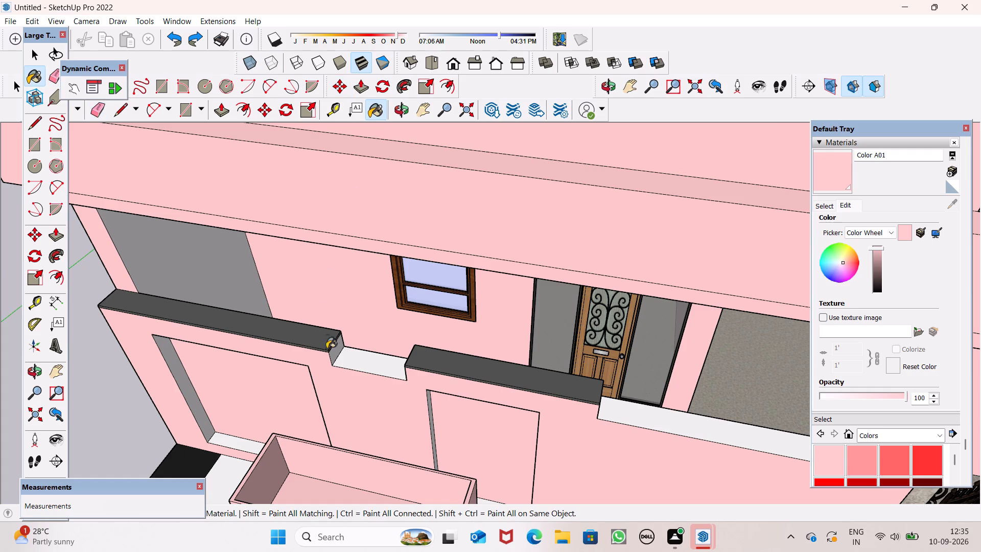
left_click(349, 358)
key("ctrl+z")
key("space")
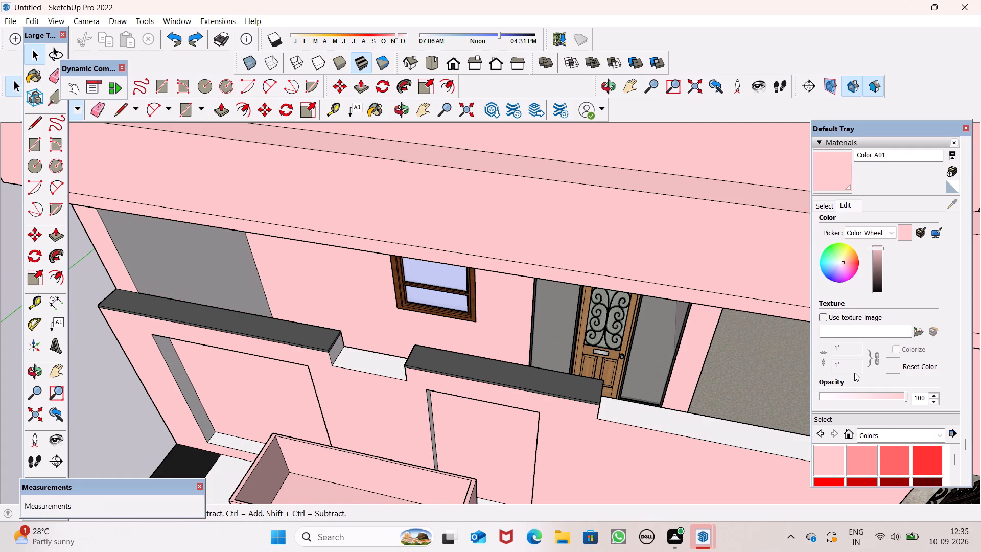
Explode the ground-floor group that contains the boundary wall and clear the selection.
scroll(555, 366, "down", 9)
middle_click_drag(659, 396, 638, 316)
scroll(531, 320, "up", 3)
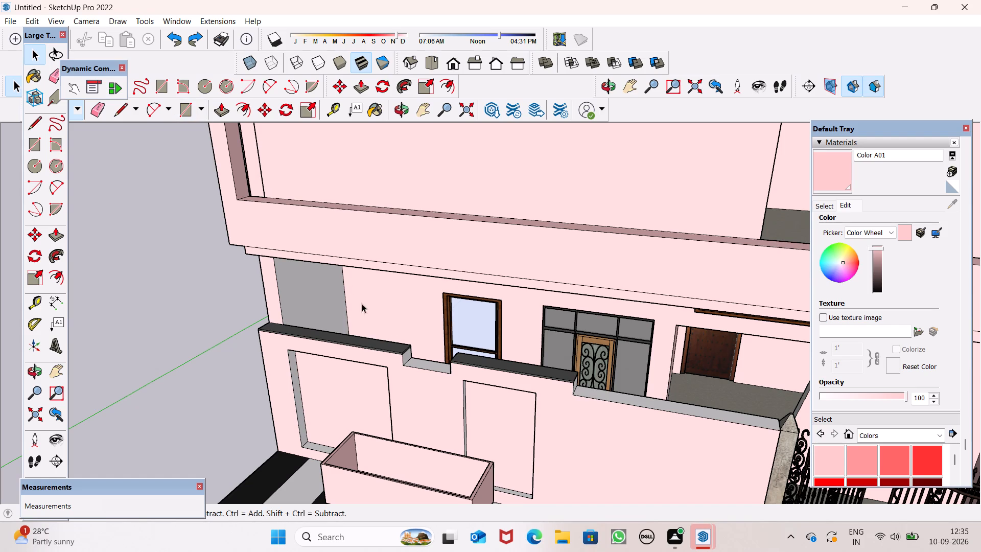
left_click(417, 358)
right_click(423, 366)
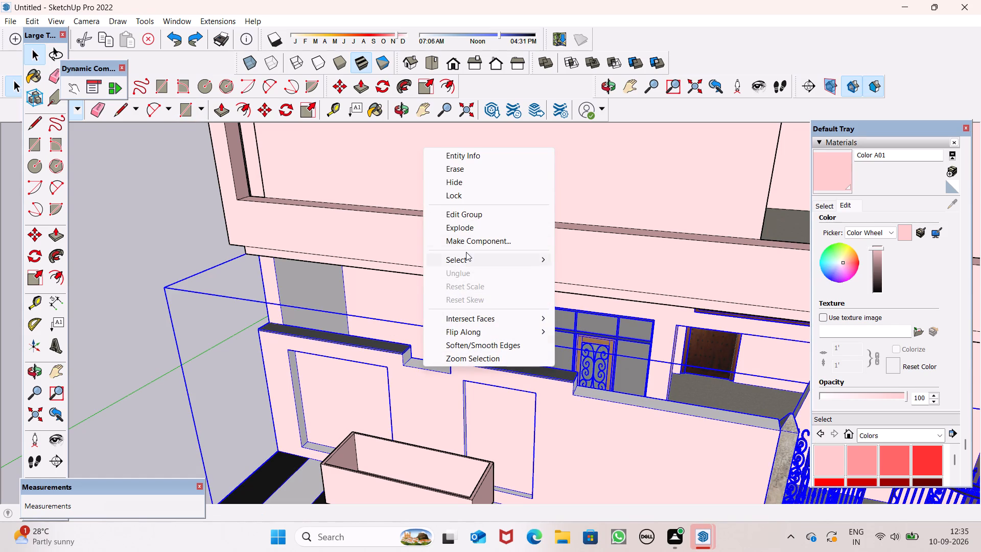
left_click(466, 231)
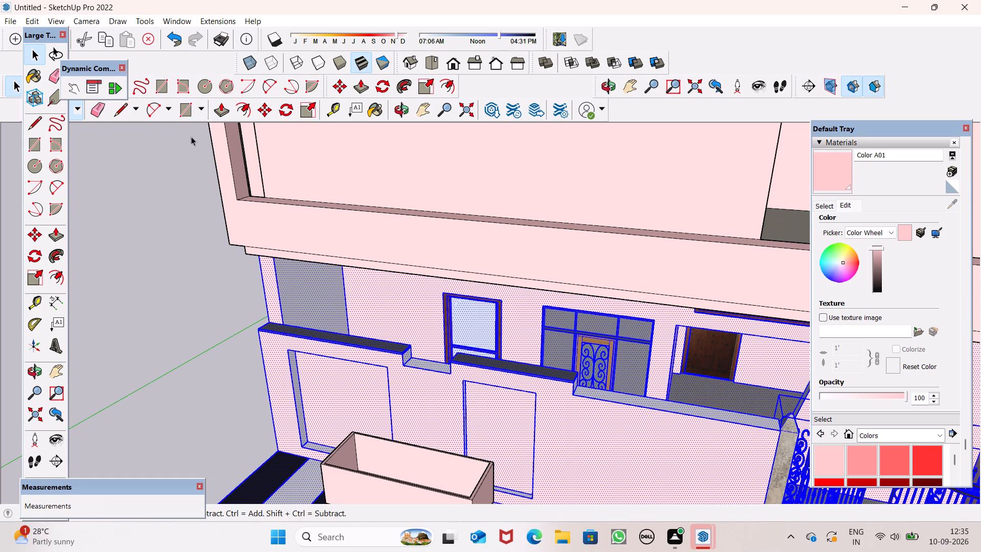
left_click_drag(186, 204, 185, 186)
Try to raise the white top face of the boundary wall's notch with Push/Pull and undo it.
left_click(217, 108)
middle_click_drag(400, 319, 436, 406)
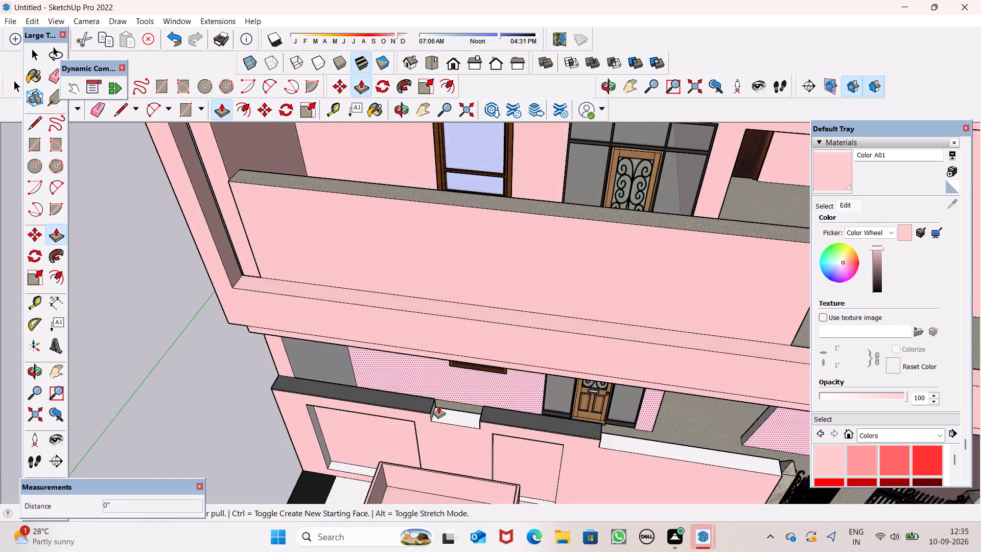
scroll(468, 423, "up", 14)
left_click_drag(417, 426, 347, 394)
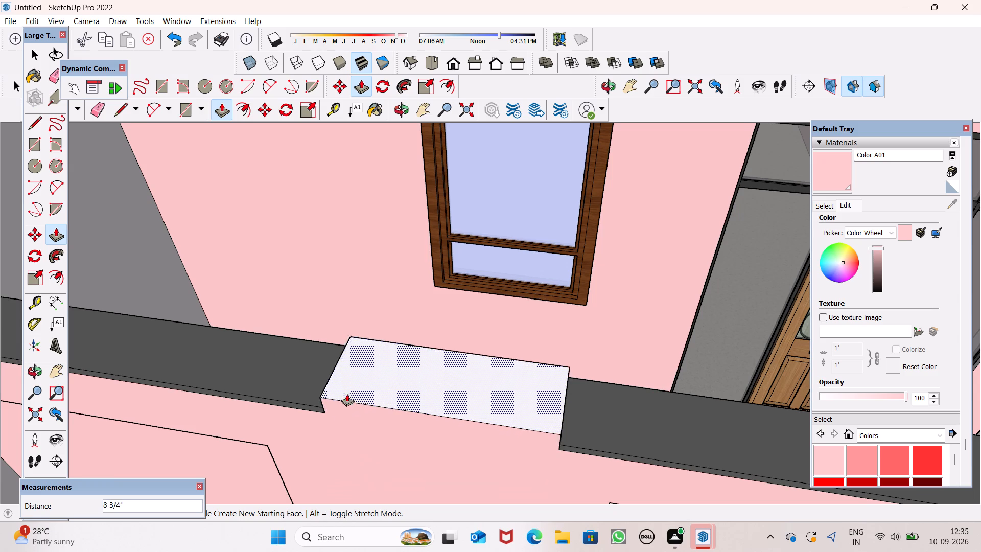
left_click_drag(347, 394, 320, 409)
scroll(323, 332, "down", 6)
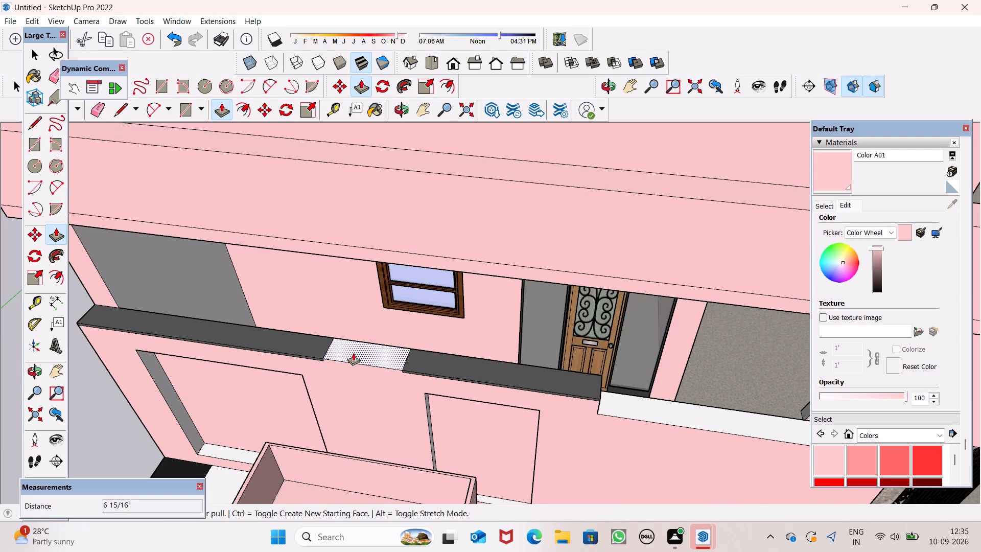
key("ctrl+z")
Push/Pull the white top faces of the boundary wall's notch and its lower section beside the gate up 9/16".
scroll(379, 384, "up", 6)
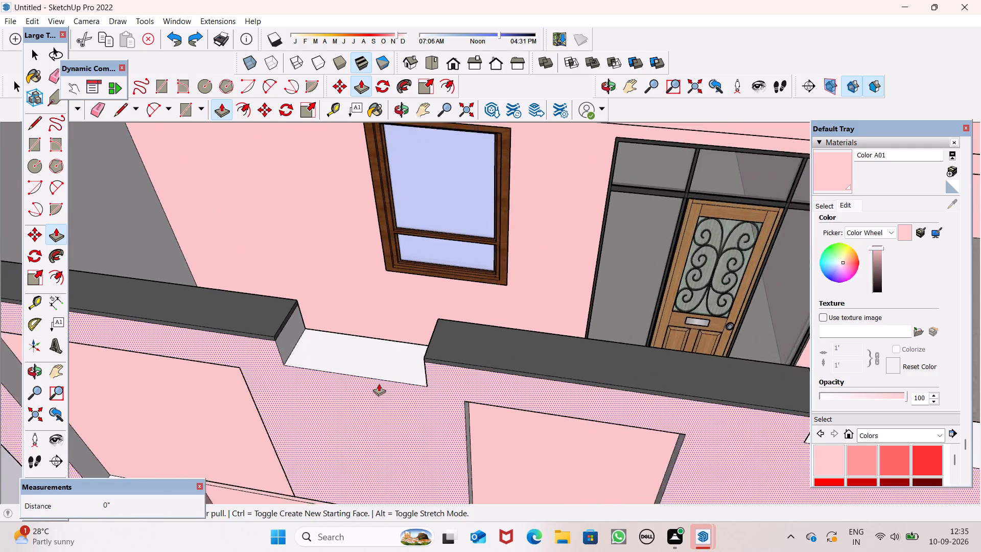
scroll(379, 383, "up", 2)
scroll(314, 358, "up", 5)
left_click_drag(314, 358, 312, 356)
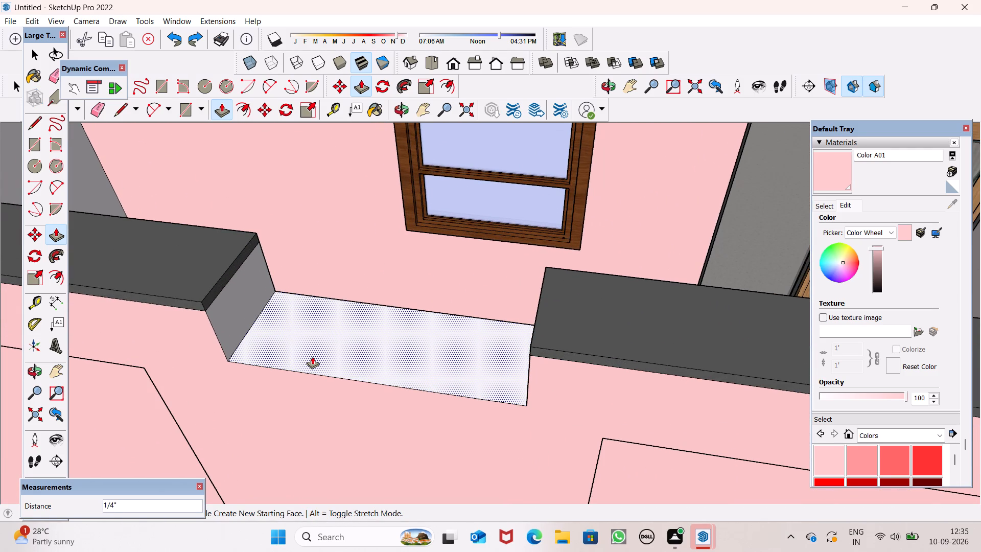
left_click_drag(312, 356, 315, 353)
scroll(277, 304, "down", 15)
scroll(603, 363, "up", 6)
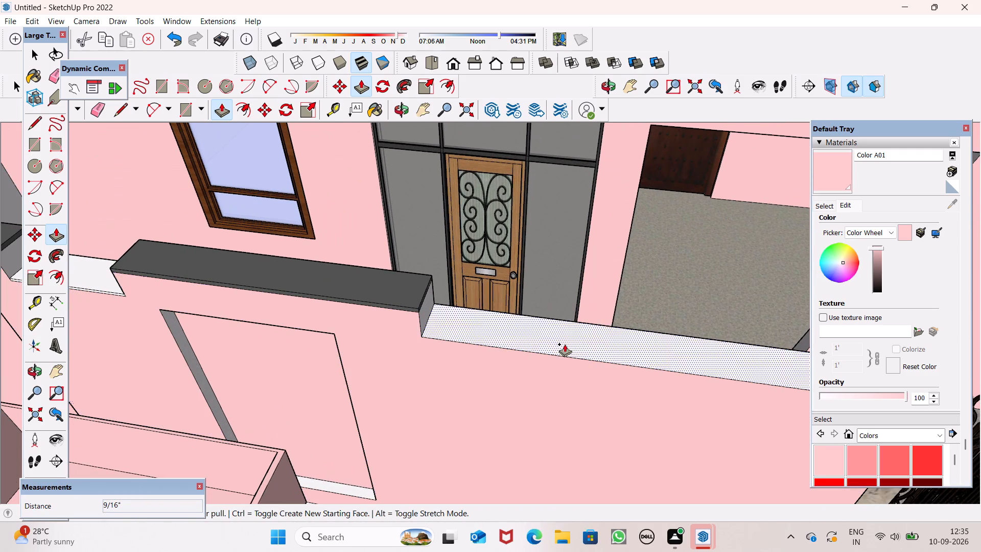
left_click(557, 340)
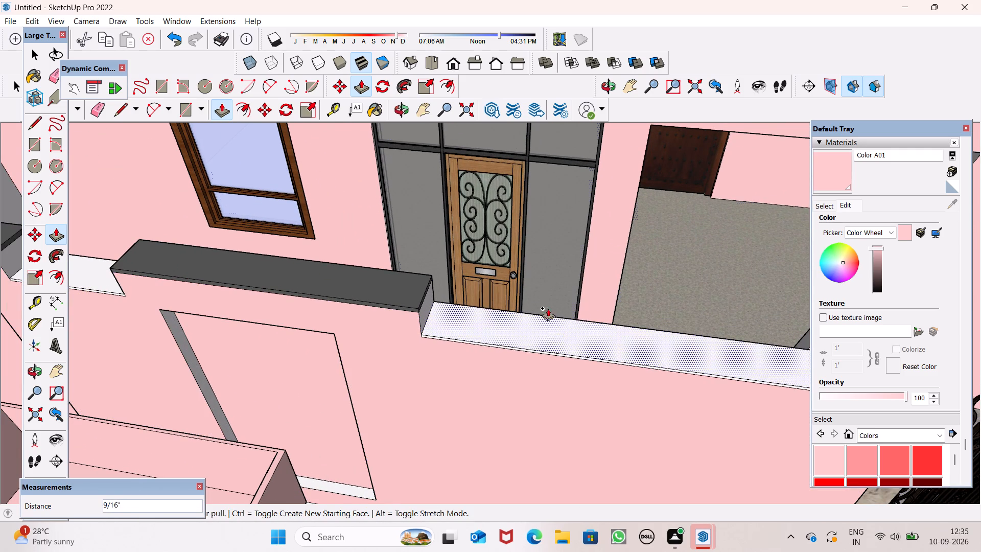
key("space")
Paint the white top face of the boundary wall's lower section beside the gate with Color M06 from the Colors collection.
scroll(614, 302, "down", 7)
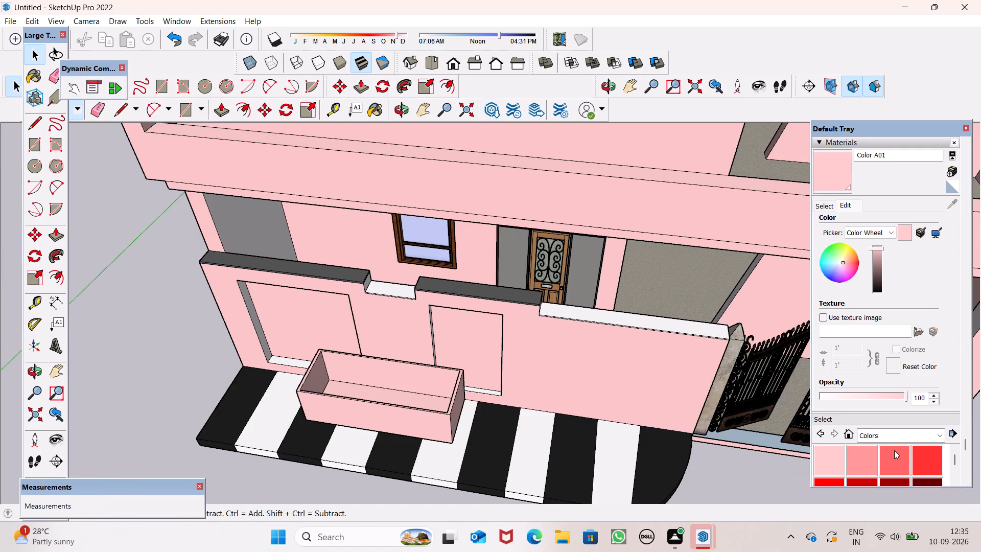
scroll(894, 450, "down", 15)
scroll(894, 428, "down", 7)
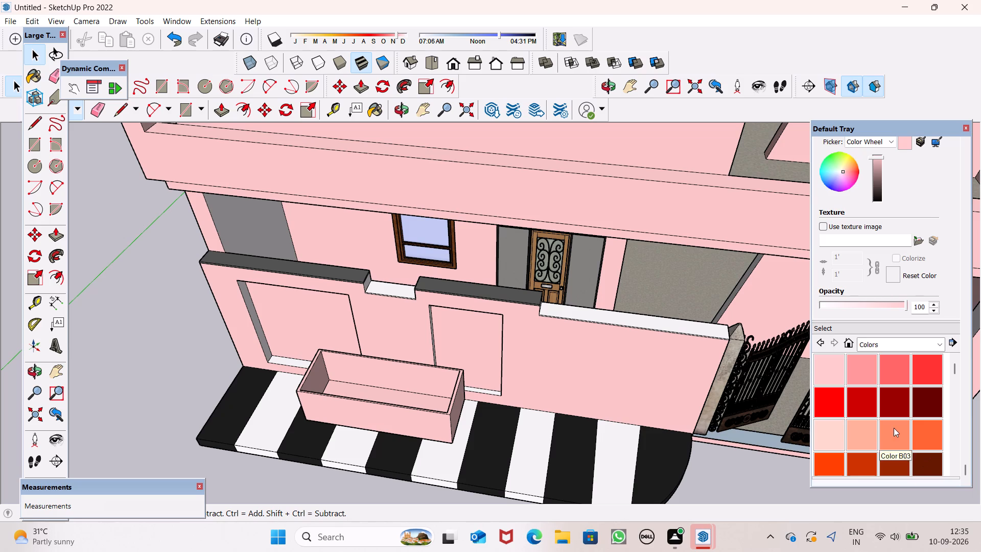
scroll(874, 398, "down", 6)
scroll(760, 499, "up", 1)
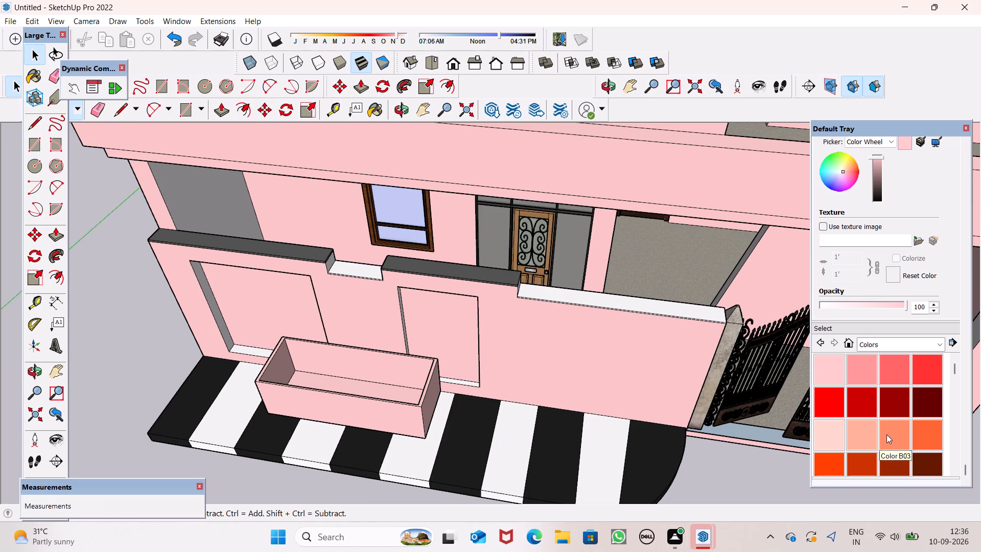
scroll(886, 434, "down", 8)
scroll(847, 551, "up", 8)
scroll(878, 405, "down", 7)
scroll(875, 440, "up", 8)
scroll(881, 434, "down", 18)
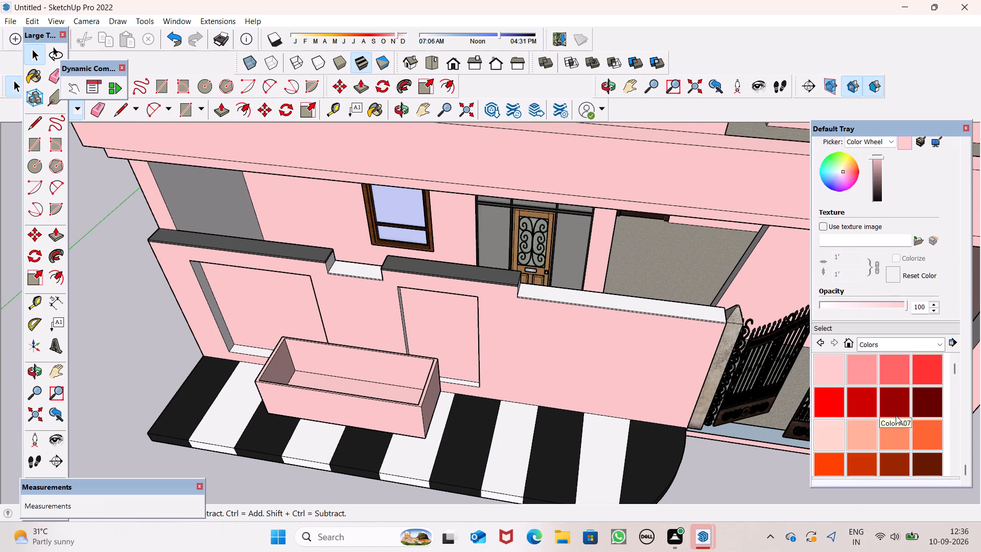
scroll(896, 416, "down", 2)
left_click_drag(957, 365, 971, 412)
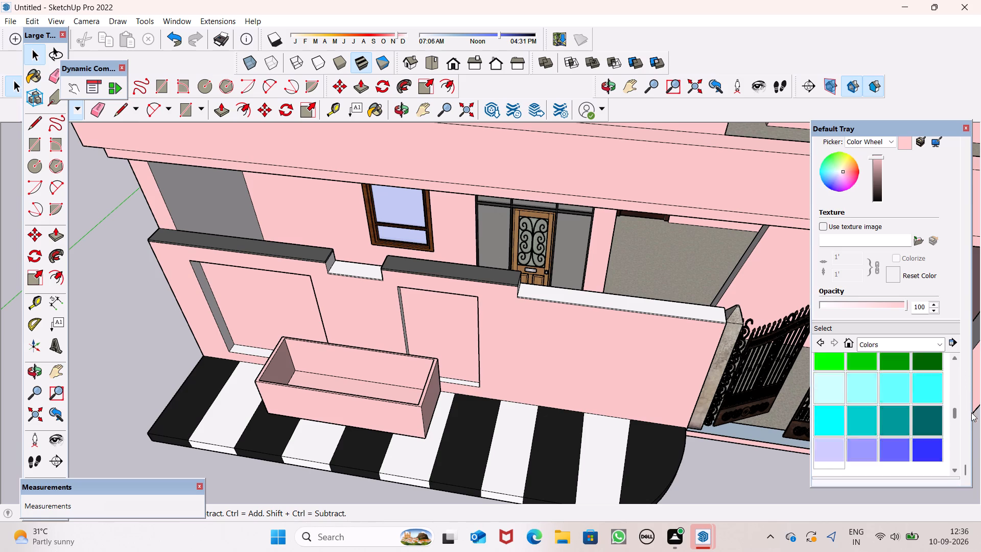
left_click_drag(971, 412, 966, 439)
scroll(900, 427, "down", 5)
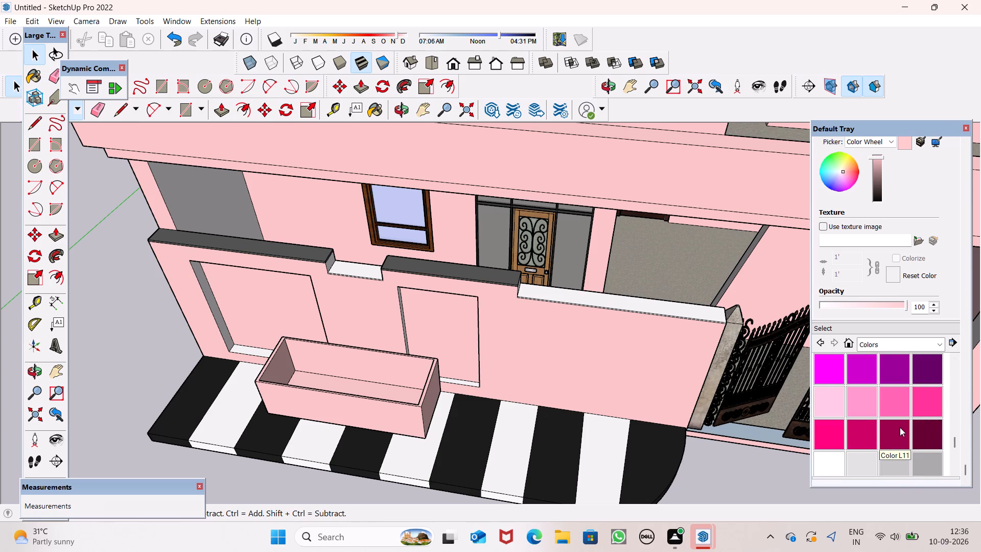
scroll(900, 427, "down", 7)
left_click(952, 442)
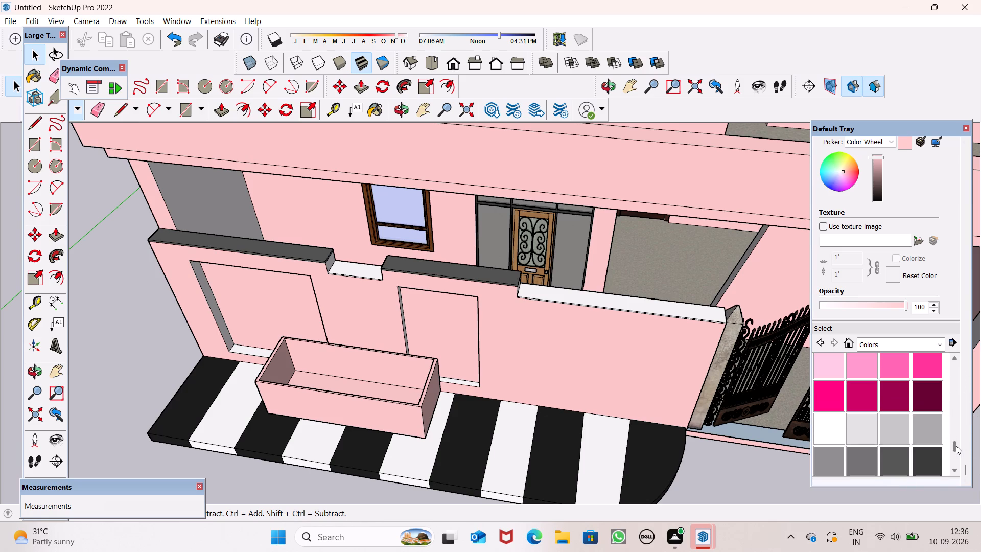
left_click(901, 464)
left_click(649, 310)
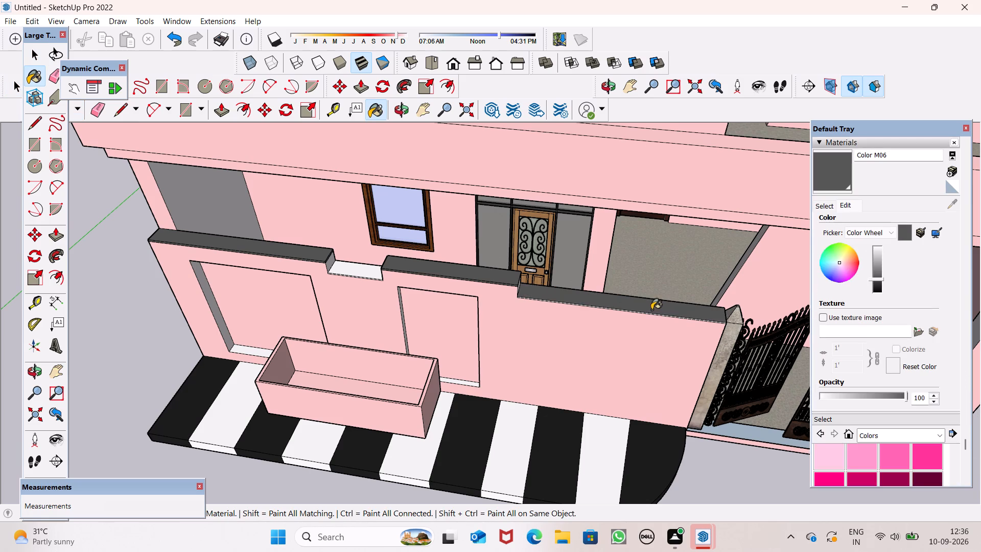
Paint the vertical step face and the thin front edge of the boundary wall's lower section with Color M06.
scroll(574, 314, "up", 7)
scroll(318, 171, "up", 3)
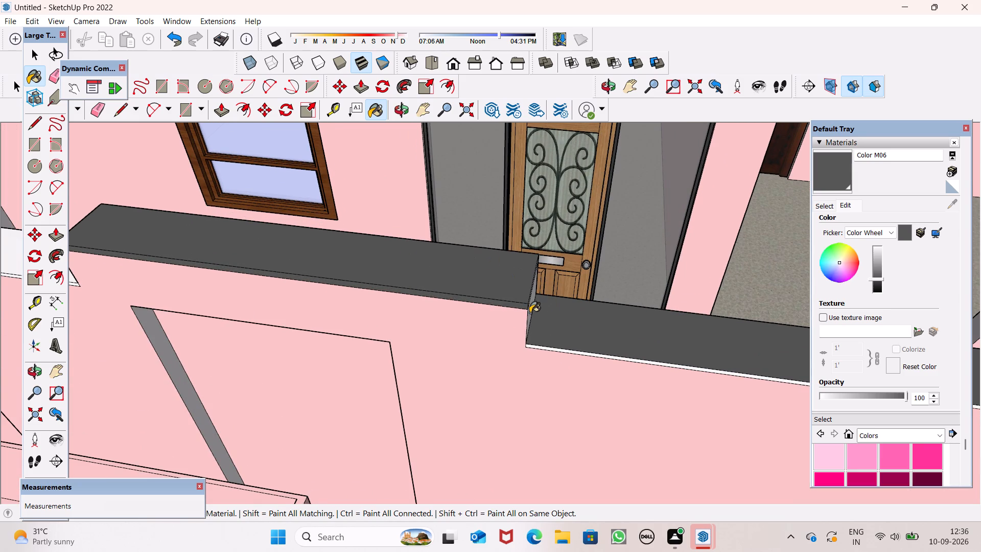
left_click(528, 312)
scroll(559, 342, "up", 8)
left_click(494, 280)
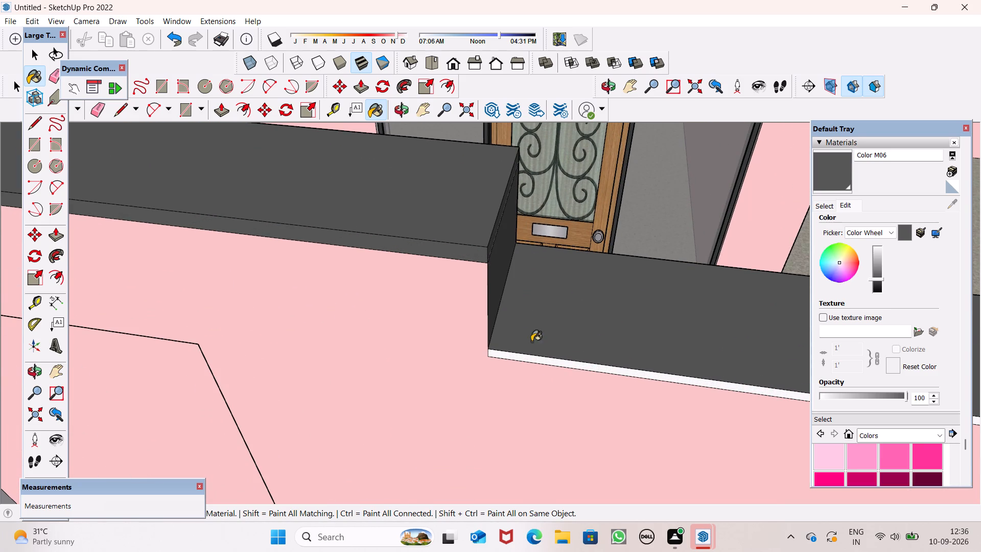
scroll(550, 370, "up", 8)
left_click(570, 350)
scroll(572, 287, "down", 8)
middle_click_drag(575, 276, 569, 289)
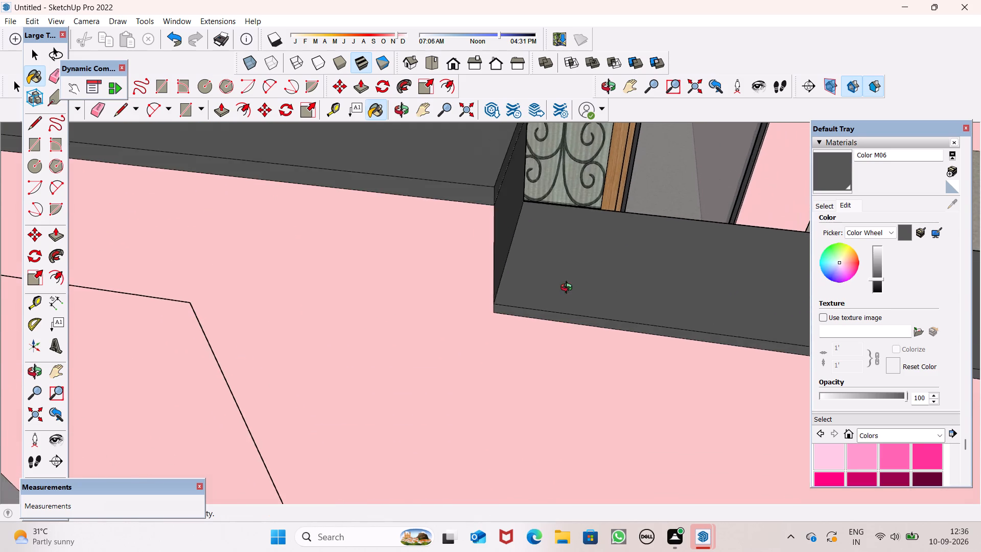
middle_click_drag(569, 289, 714, 291)
scroll(585, 201, "down", 13)
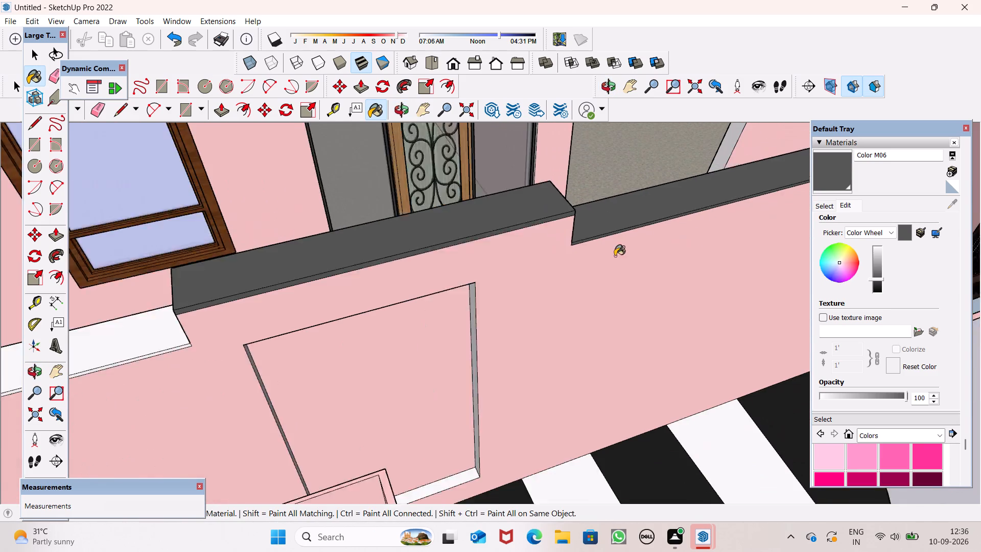
Paint the white top face of the boundary wall's notch with Color M06.
scroll(615, 256, "down", 3)
scroll(276, 282, "up", 9)
scroll(411, 350, "down", 8)
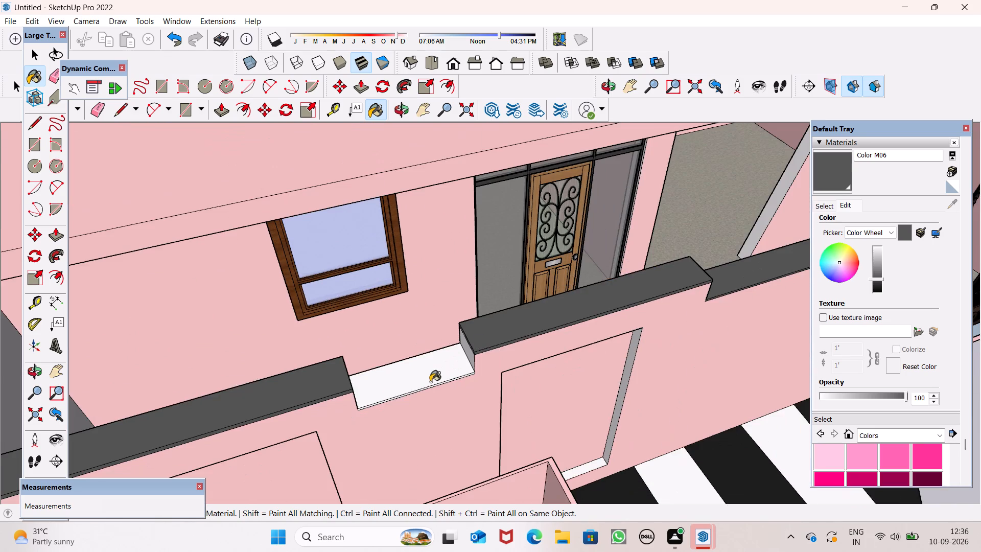
scroll(422, 388, "up", 8)
left_click(398, 390)
Paint both vertical side faces and the thin front edge of the boundary wall's notch with Color M06.
middle_click_drag(380, 387, 290, 401)
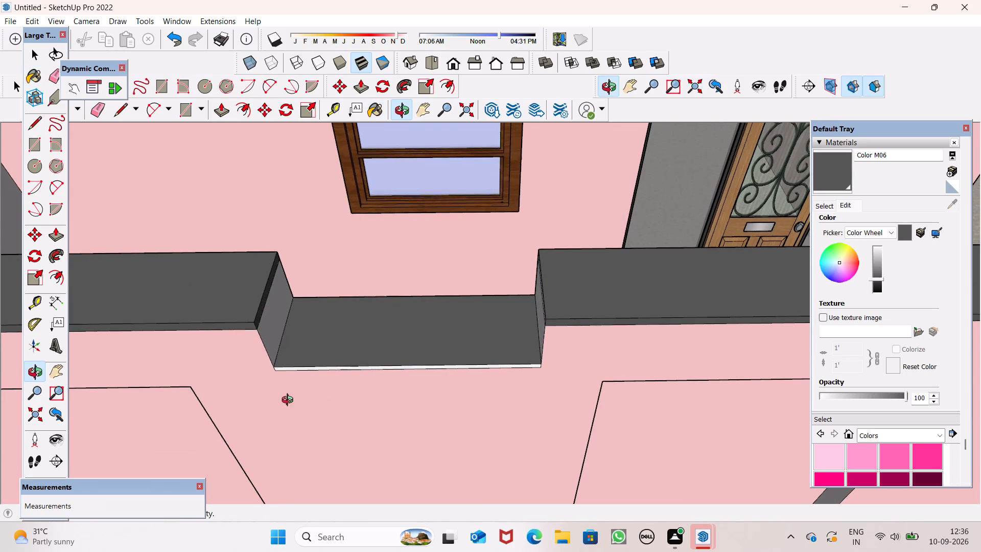
middle_click_drag(290, 401, 290, 401)
scroll(291, 390, "up", 9)
left_click(226, 307)
scroll(363, 313, "down", 5)
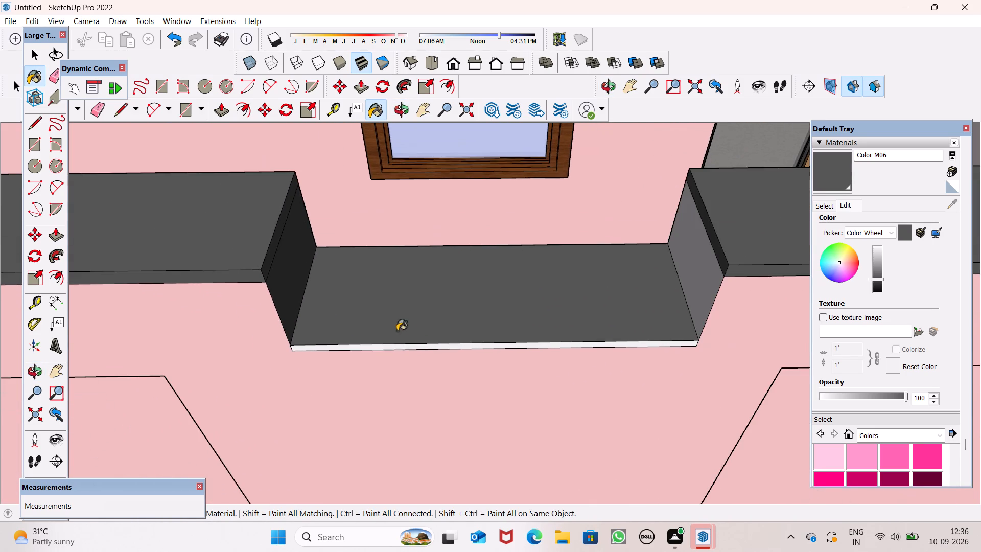
middle_click_drag(470, 356, 586, 315)
scroll(656, 236, "up", 5)
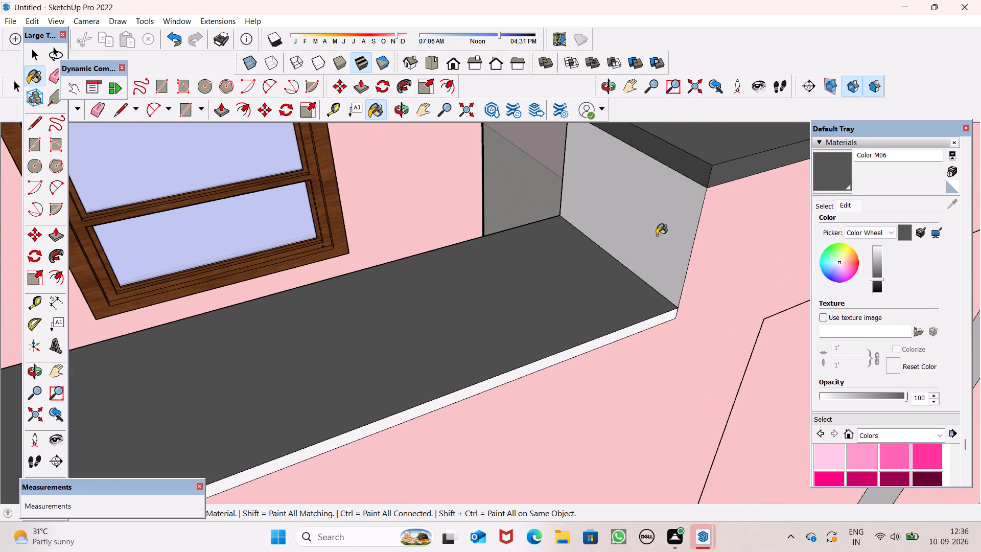
left_click(660, 241)
scroll(666, 348, "up", 6)
left_click(637, 303)
Examine the painted boundary wall coping from above, from the front and from its inner side.
scroll(289, 153, "down", 4)
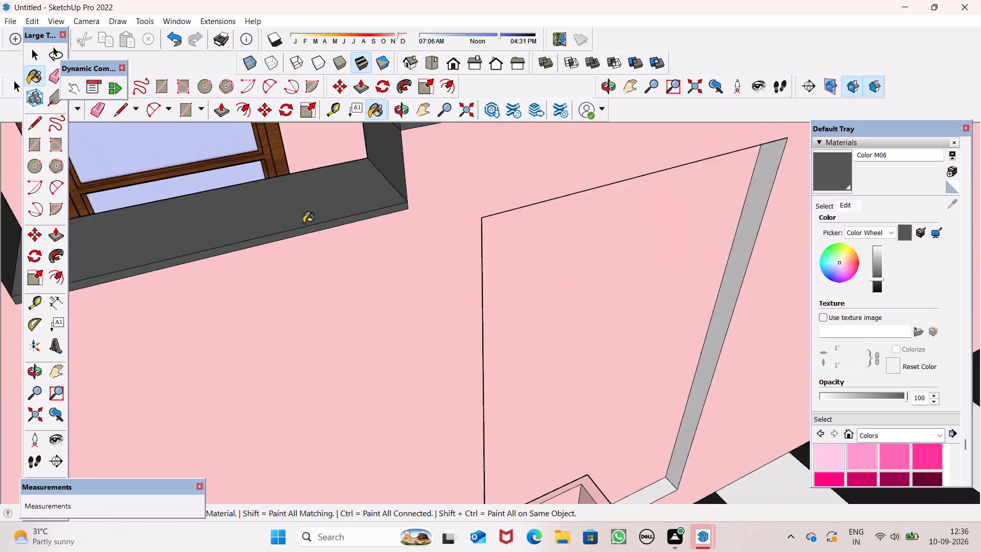
scroll(303, 223, "down", 11)
middle_click_drag(380, 237, 517, 352)
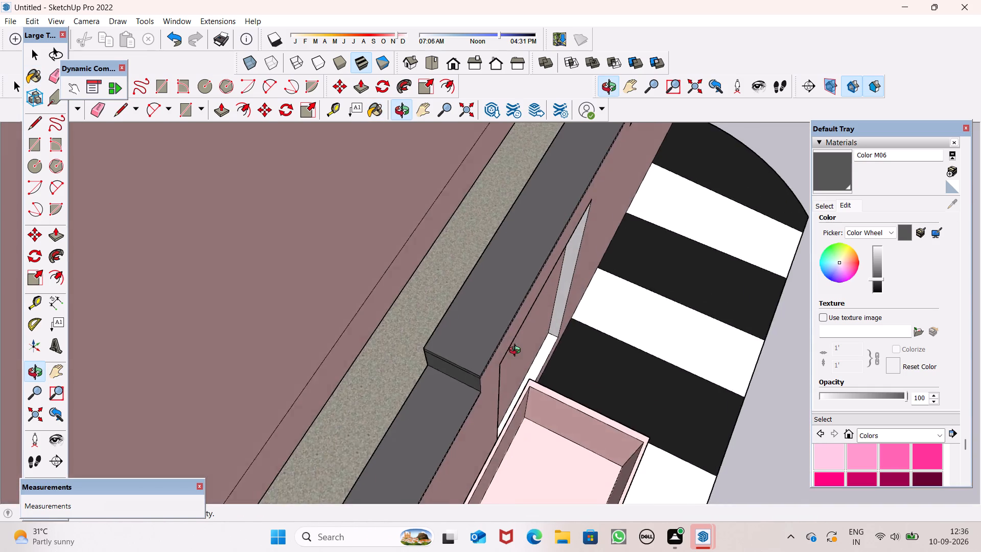
middle_click_drag(517, 352, 483, 350)
scroll(517, 326, "down", 20)
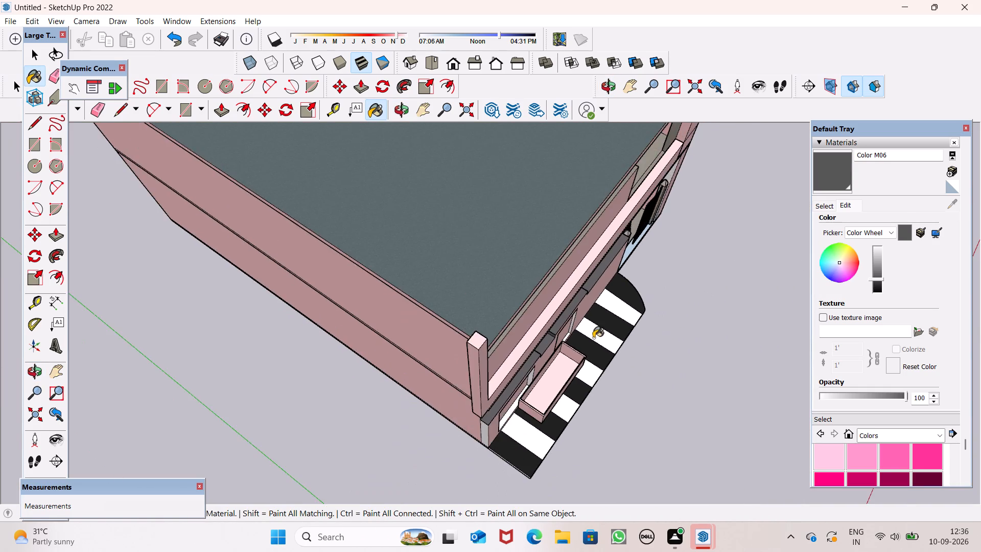
scroll(593, 338, "down", 20)
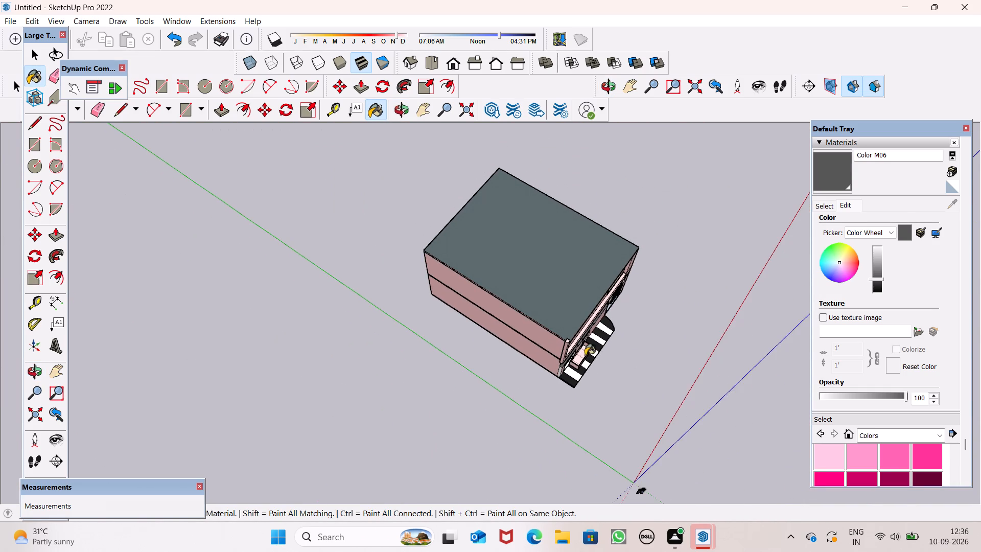
middle_click_drag(586, 354, 471, 245)
scroll(613, 319, "up", 9)
scroll(534, 358, "up", 4)
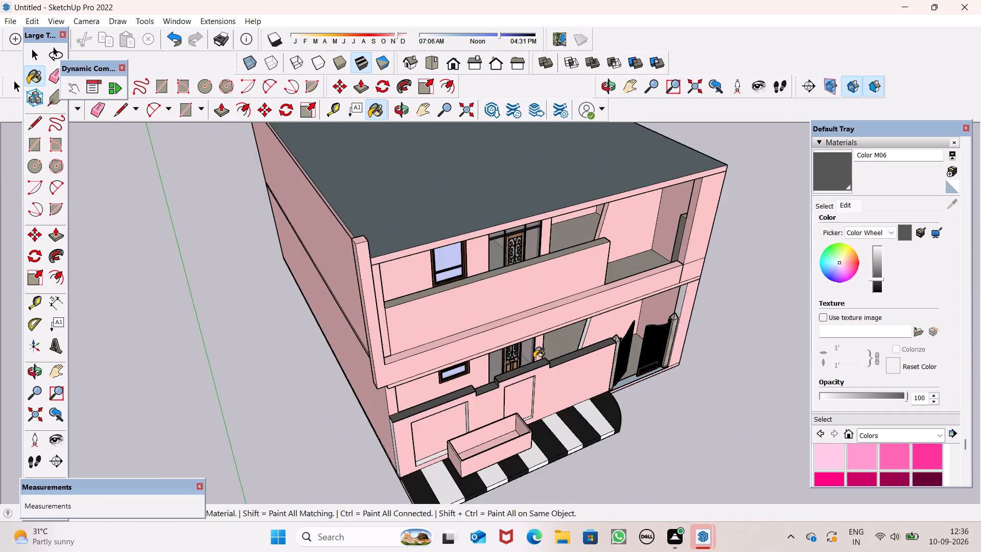
scroll(534, 358, "up", 12)
middle_click_drag(508, 387, 656, 388)
scroll(578, 424, "up", 5)
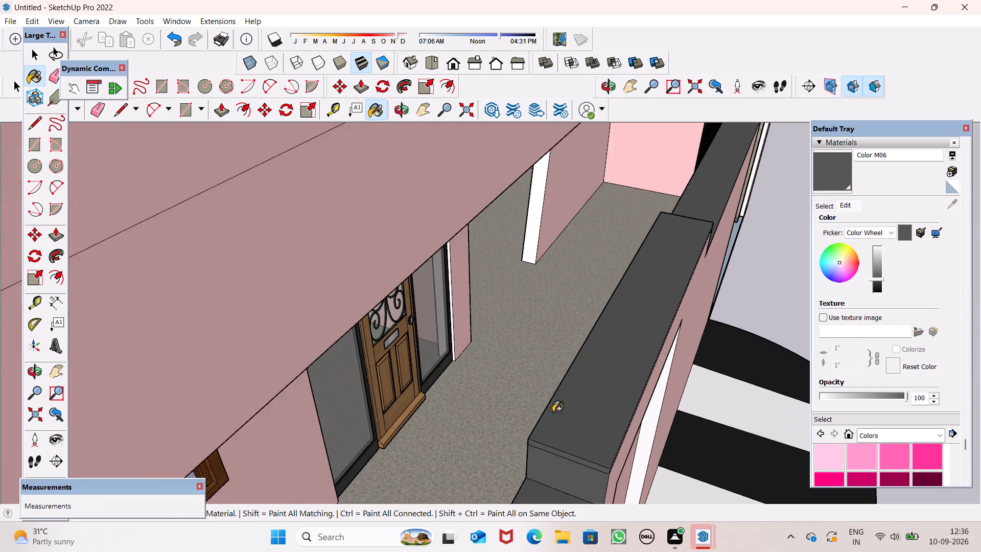
scroll(553, 412, "up", 11)
middle_click(543, 408)
middle_click_drag(565, 420, 788, 360)
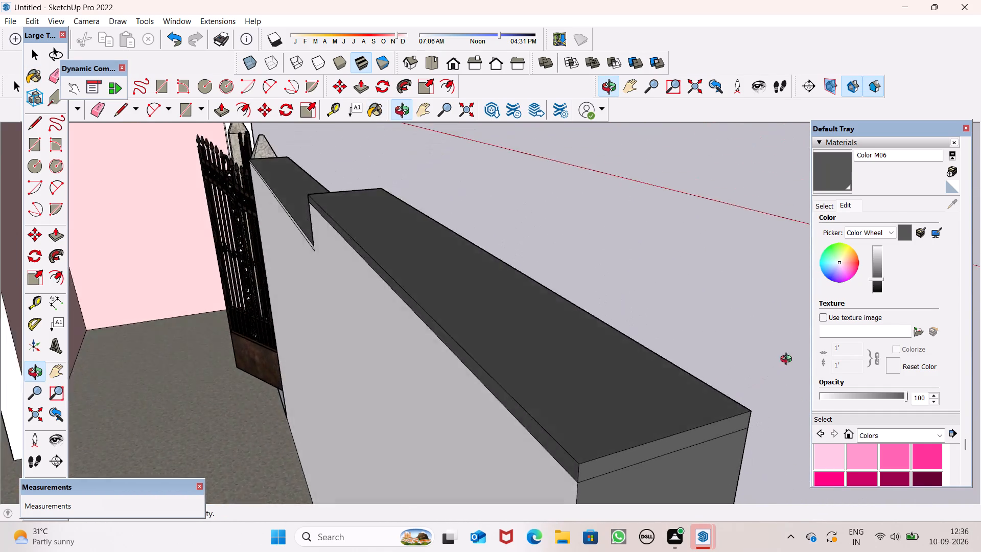
middle_click_drag(788, 360, 807, 351)
scroll(809, 351, "up", 1)
scroll(394, 329, "down", 4)
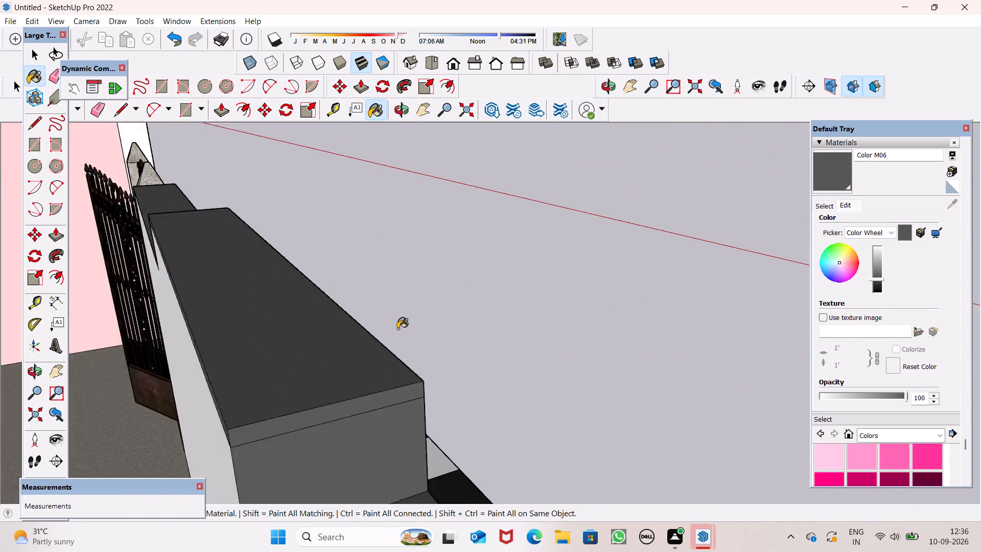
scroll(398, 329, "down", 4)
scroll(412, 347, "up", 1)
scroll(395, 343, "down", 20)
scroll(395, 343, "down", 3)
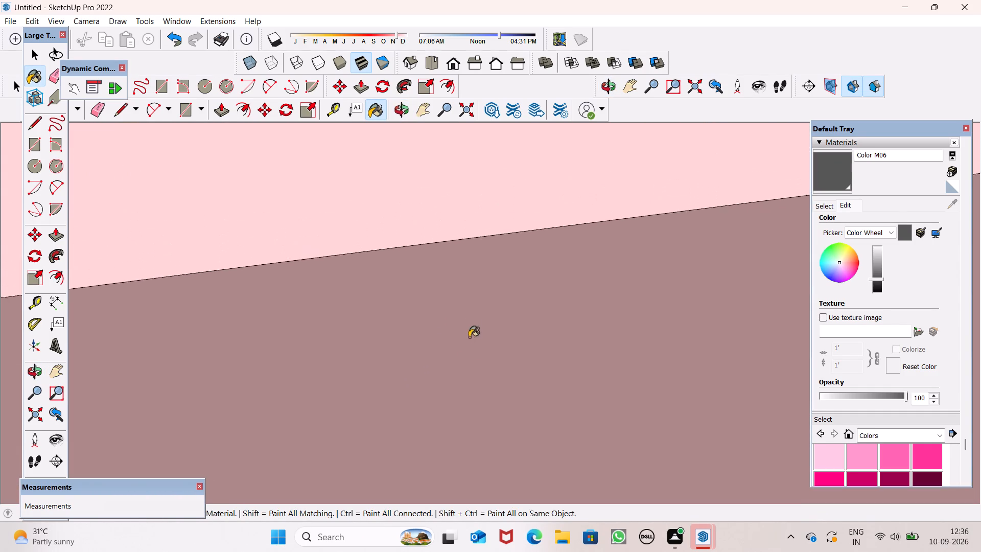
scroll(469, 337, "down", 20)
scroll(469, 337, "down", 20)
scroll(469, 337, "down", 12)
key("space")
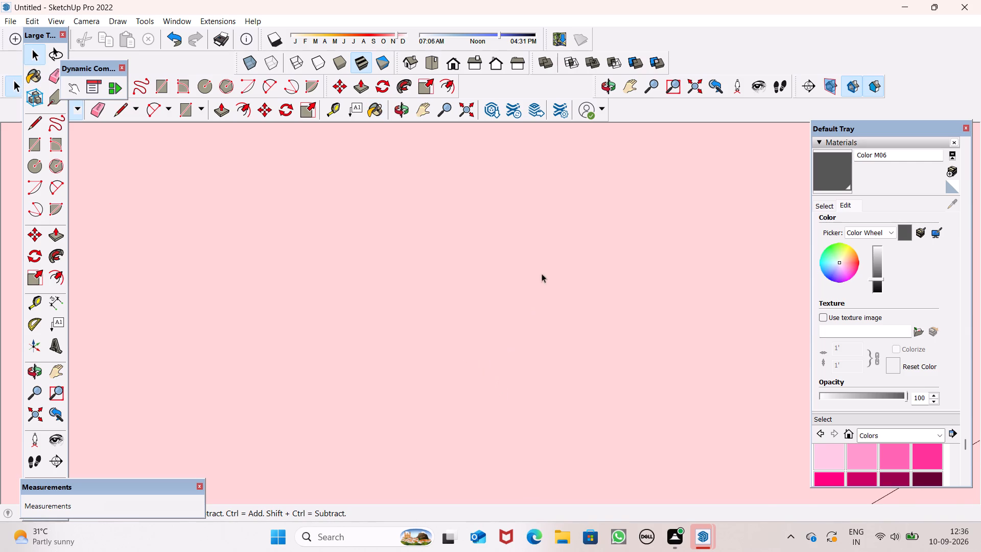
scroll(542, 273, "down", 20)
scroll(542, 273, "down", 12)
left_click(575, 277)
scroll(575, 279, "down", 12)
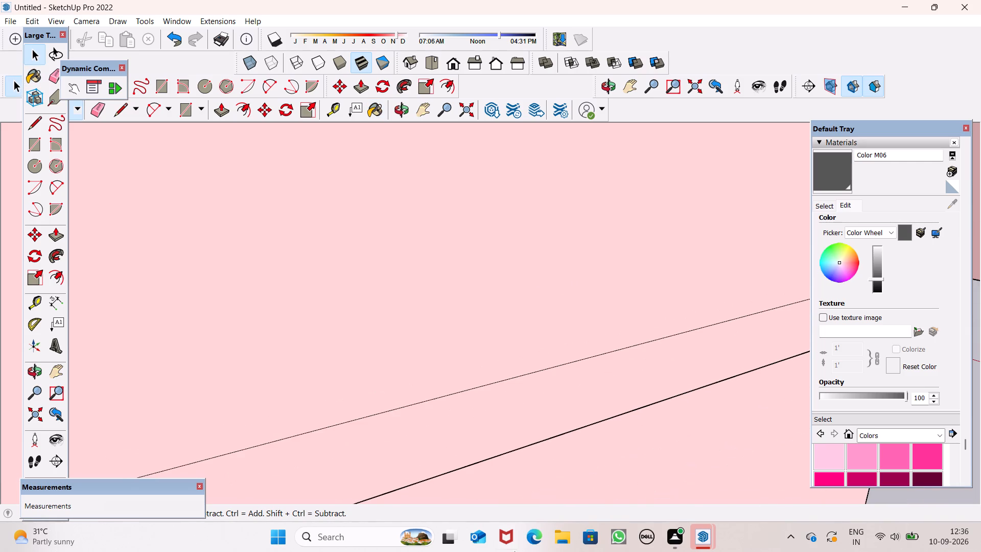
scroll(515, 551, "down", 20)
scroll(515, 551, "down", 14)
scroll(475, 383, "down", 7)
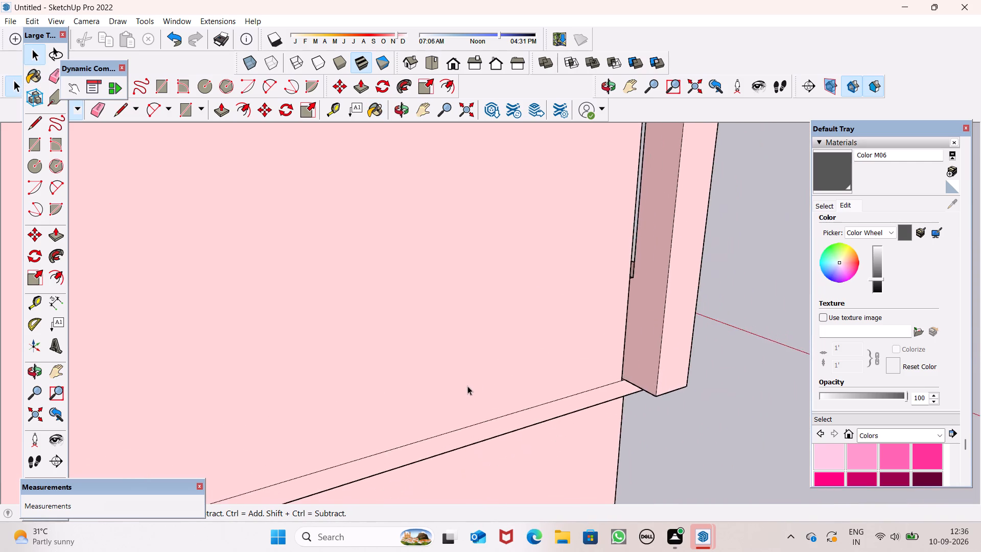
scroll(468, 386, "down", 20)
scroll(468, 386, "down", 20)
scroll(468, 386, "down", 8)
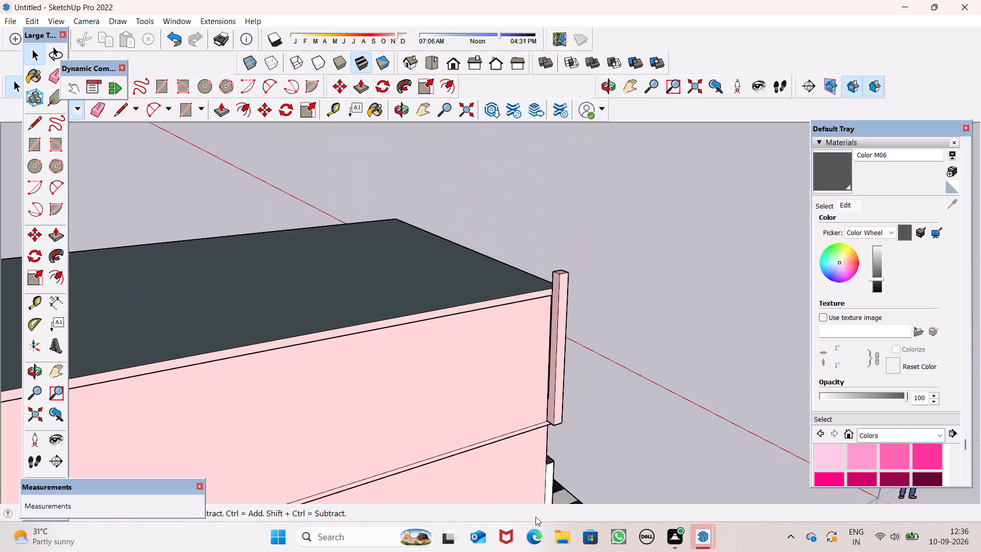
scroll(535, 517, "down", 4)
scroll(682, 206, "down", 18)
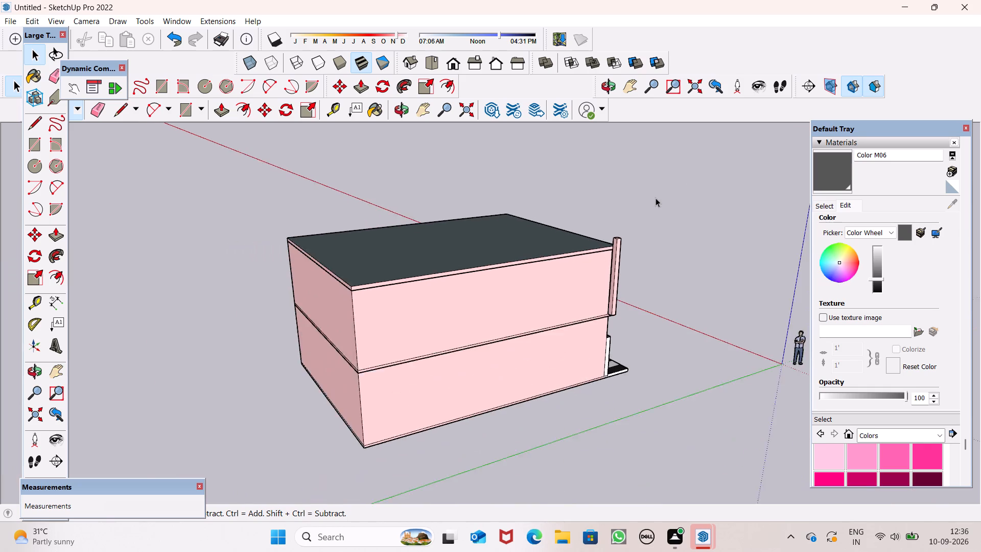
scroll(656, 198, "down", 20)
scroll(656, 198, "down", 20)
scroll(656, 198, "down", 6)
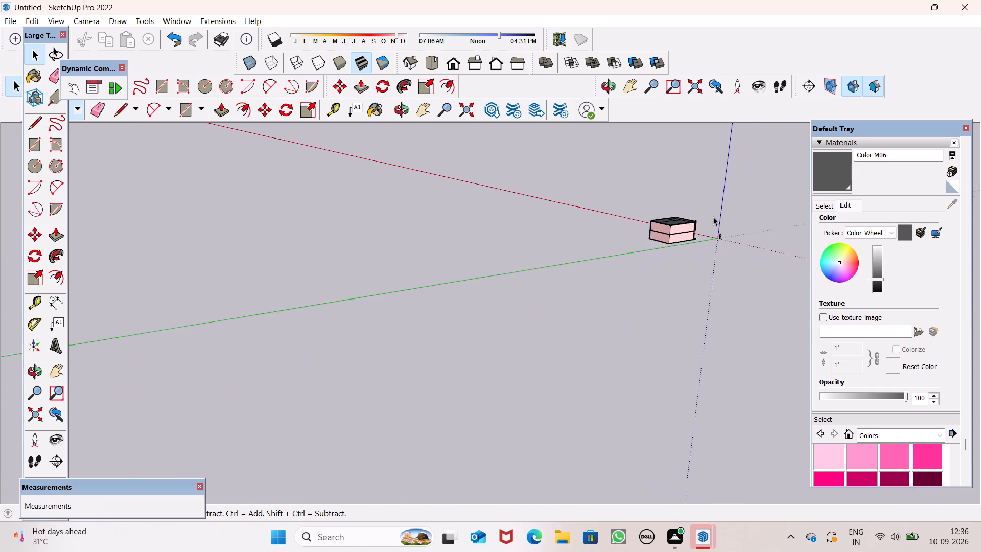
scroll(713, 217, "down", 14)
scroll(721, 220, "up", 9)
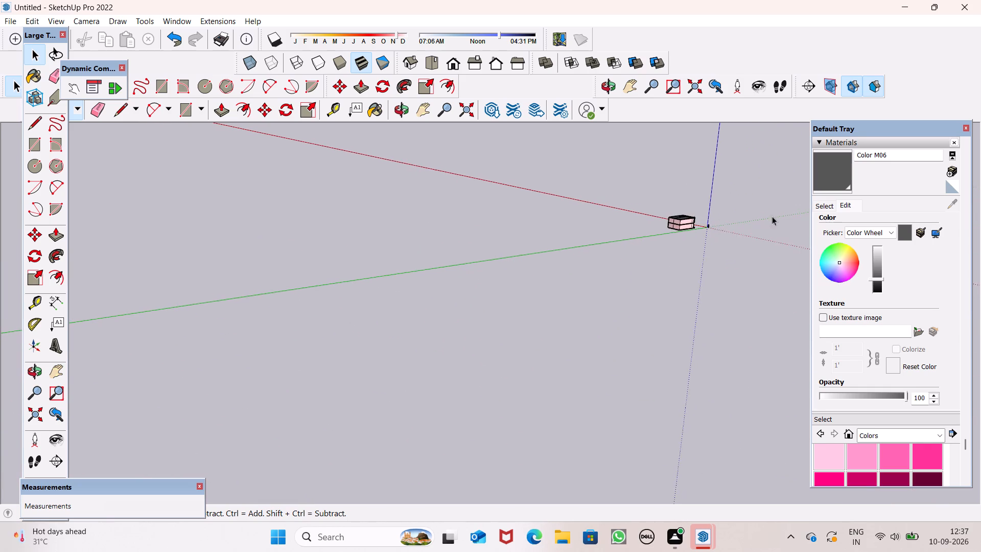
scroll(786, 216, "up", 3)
Examine the front of the house, comparing the upper-floor balcony with the finished ground-floor boundary wall.
middle_click_drag(792, 217, 292, 245)
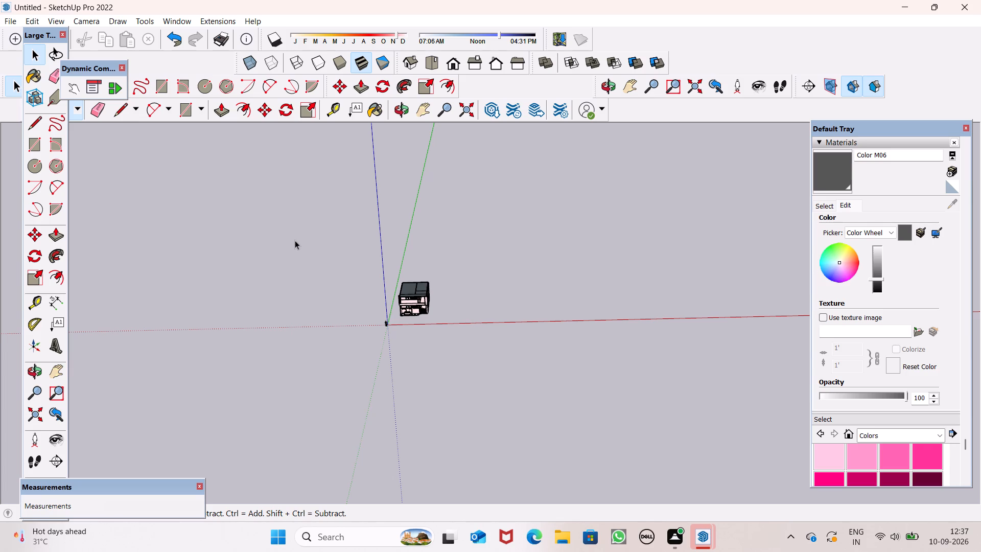
scroll(422, 320, "up", 7)
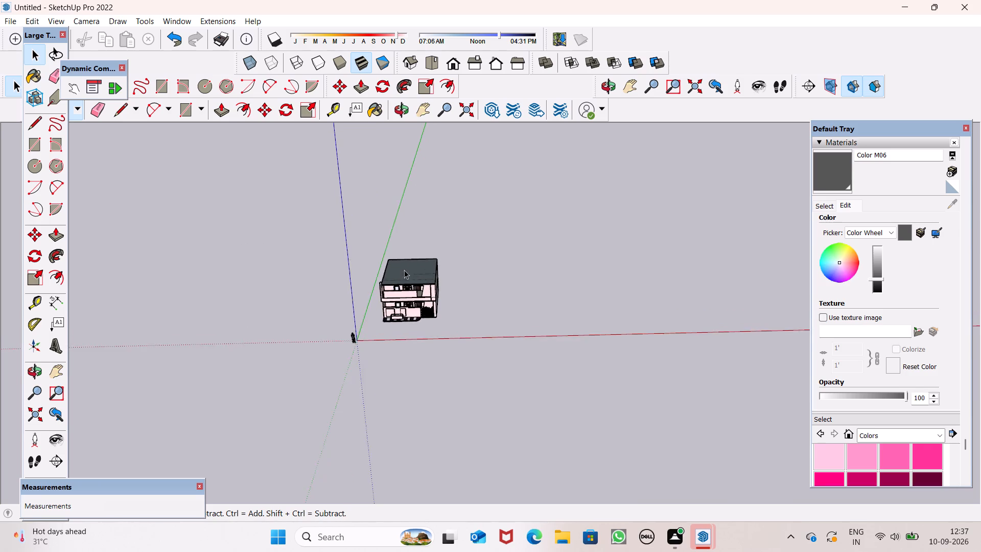
scroll(454, 352, "up", 17)
scroll(361, 210, "up", 8)
scroll(349, 209, "down", 6)
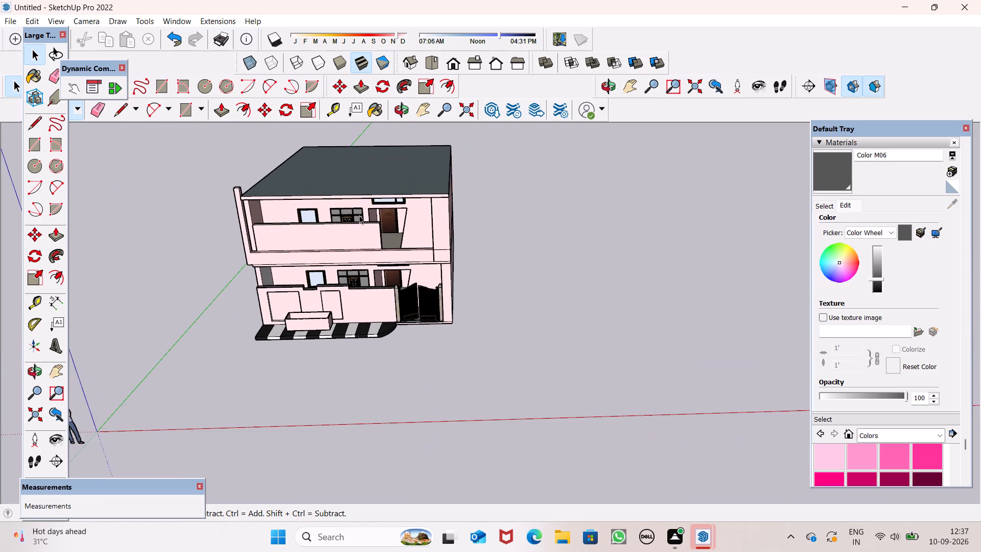
middle_click_drag(372, 238, 402, 143)
scroll(416, 198, "up", 6)
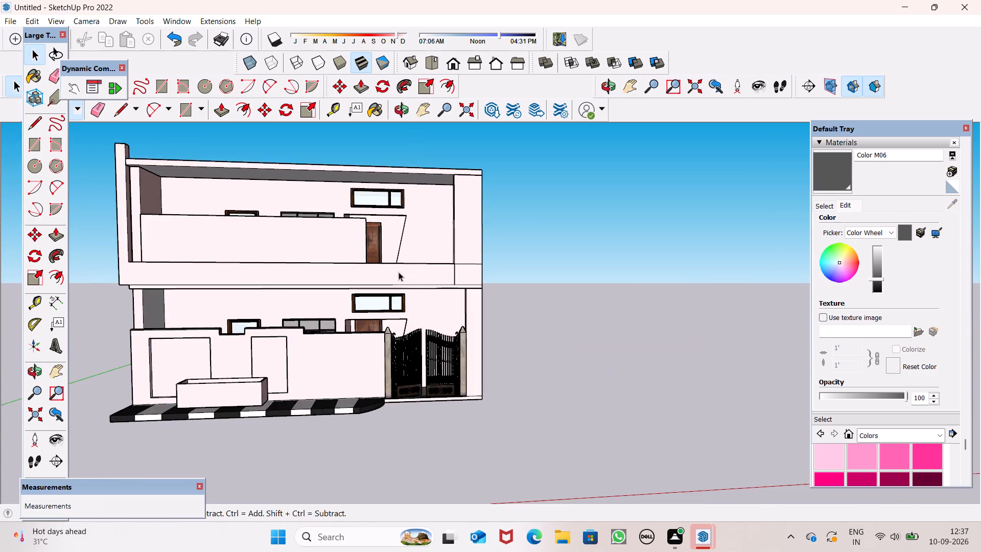
middle_click_drag(395, 271, 335, 367)
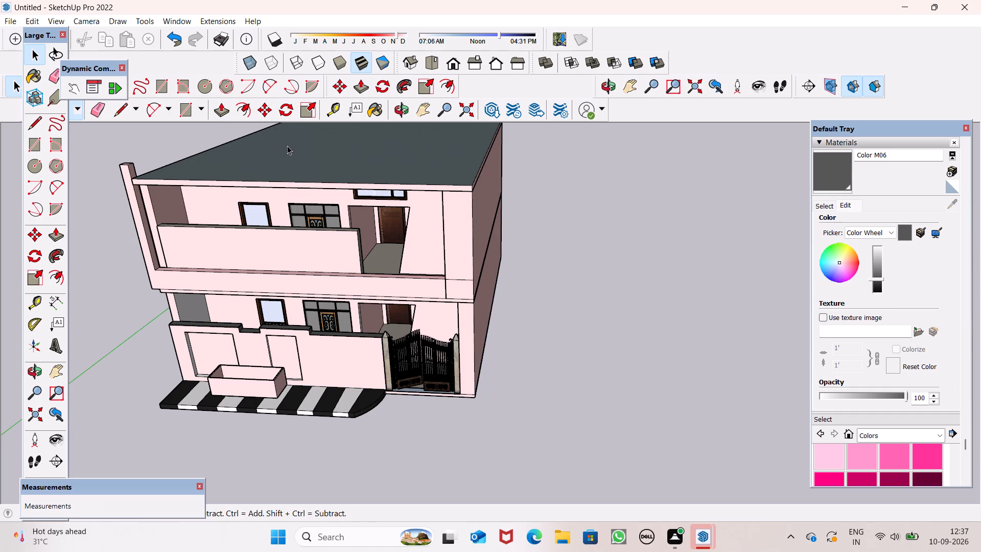
scroll(295, 158, "up", 4)
scroll(410, 255, "down", 2)
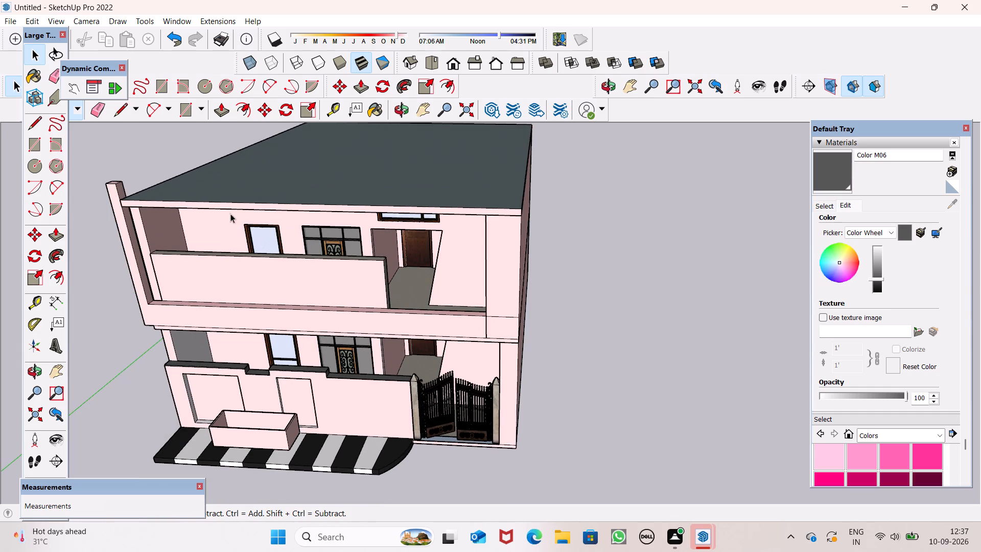
Draw a rectangle about 7 7/8" by 9" on the upper-floor front ledge, against the open end of the balcony wall.
left_click(119, 114)
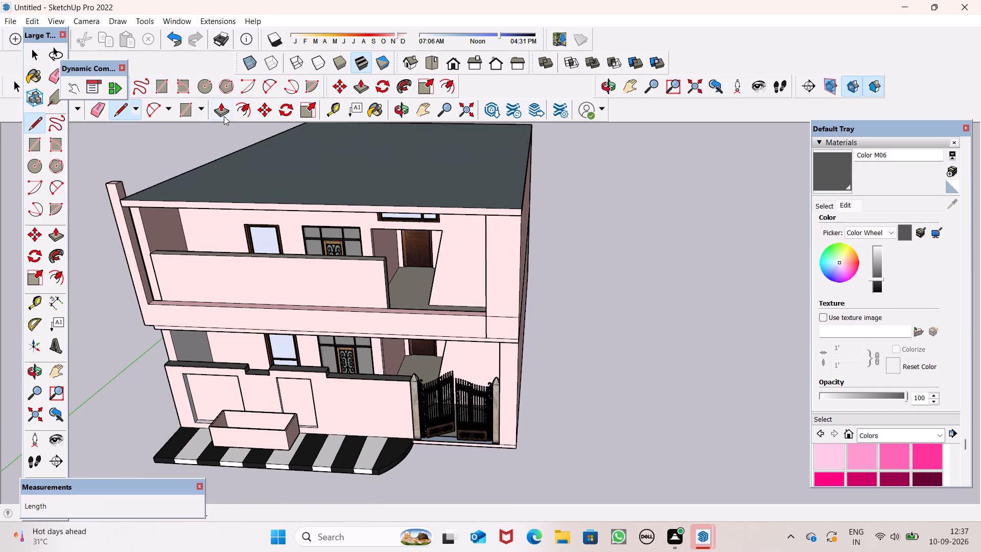
scroll(277, 213, "up", 2)
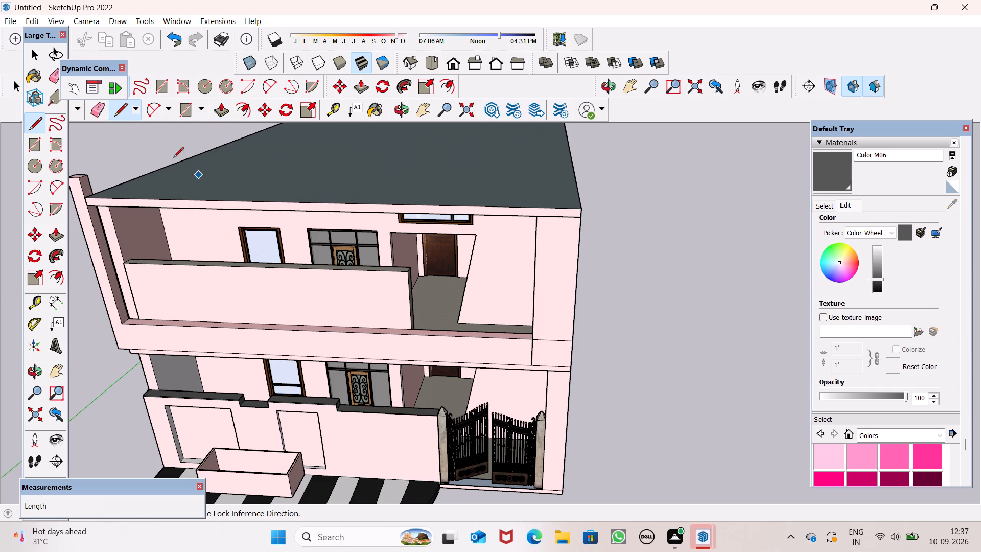
left_click(183, 115)
scroll(460, 348, "up", 2)
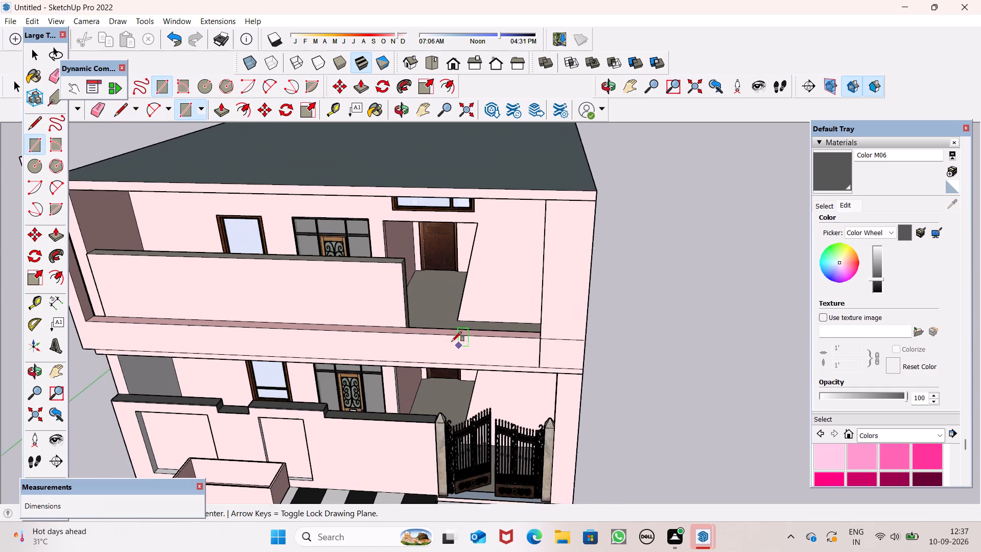
scroll(452, 341, "up", 9)
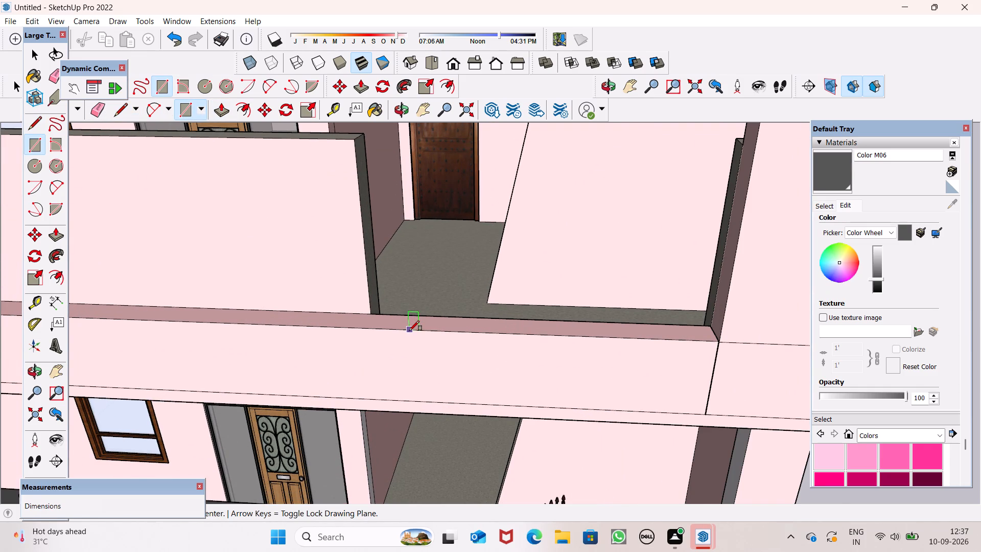
scroll(409, 331, "up", 1)
middle_click_drag(411, 334, 411, 371)
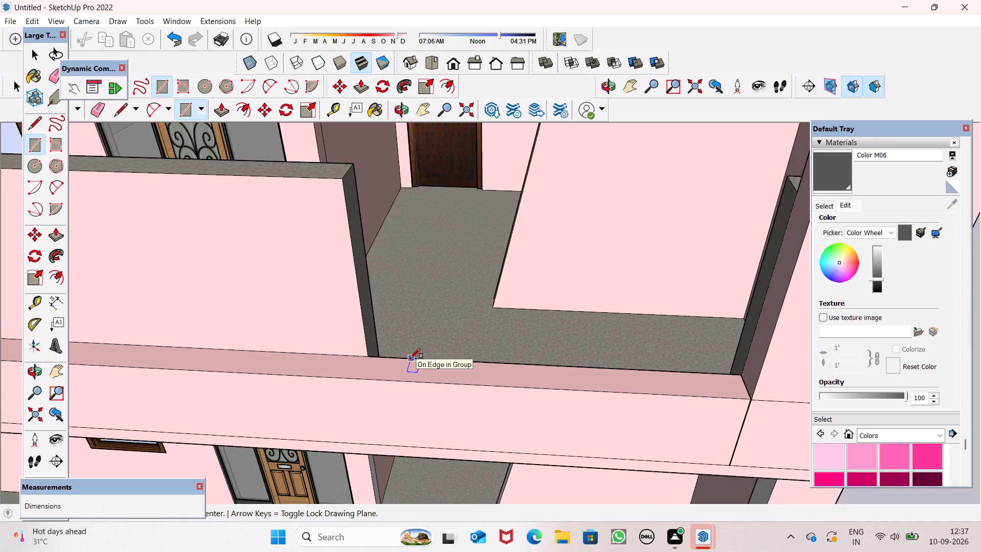
left_click(382, 355)
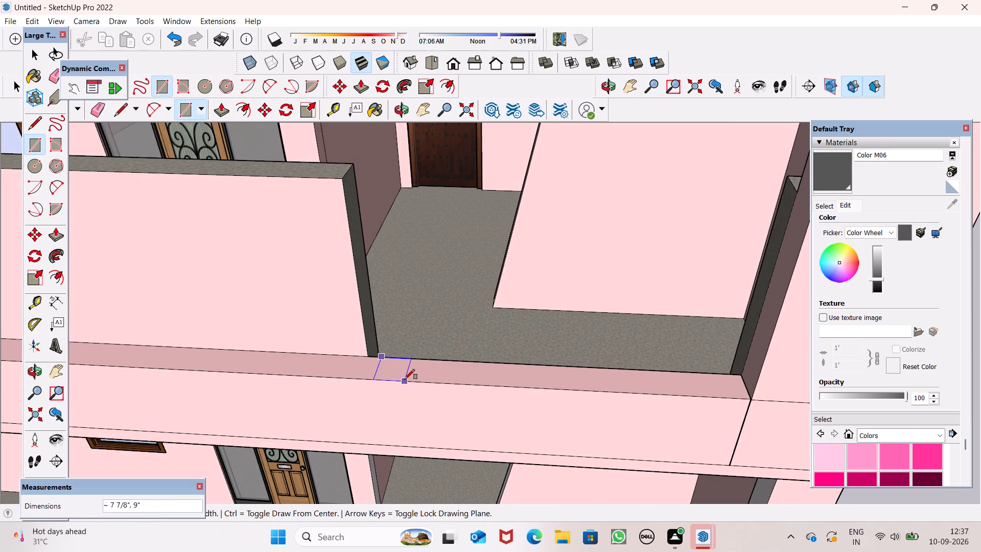
left_click(405, 379)
key("space")
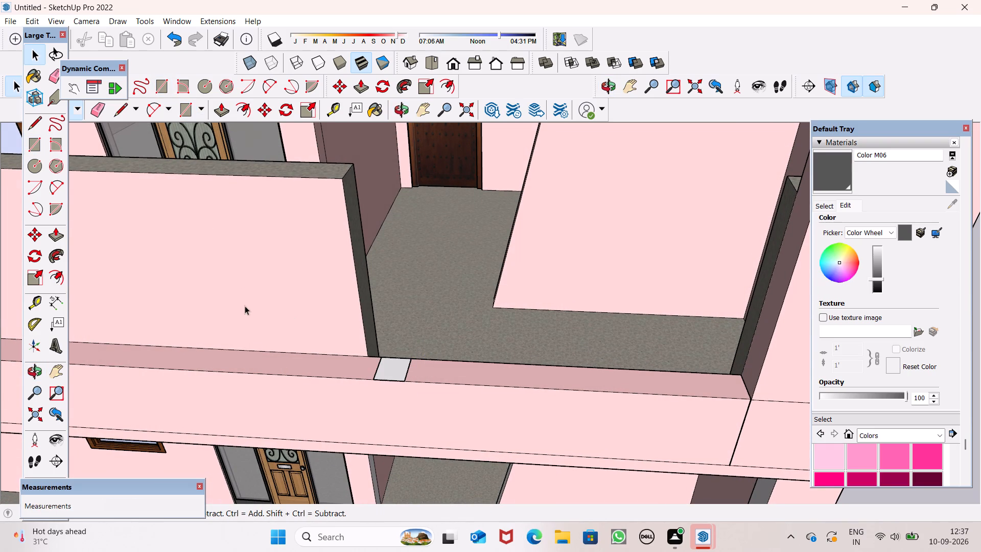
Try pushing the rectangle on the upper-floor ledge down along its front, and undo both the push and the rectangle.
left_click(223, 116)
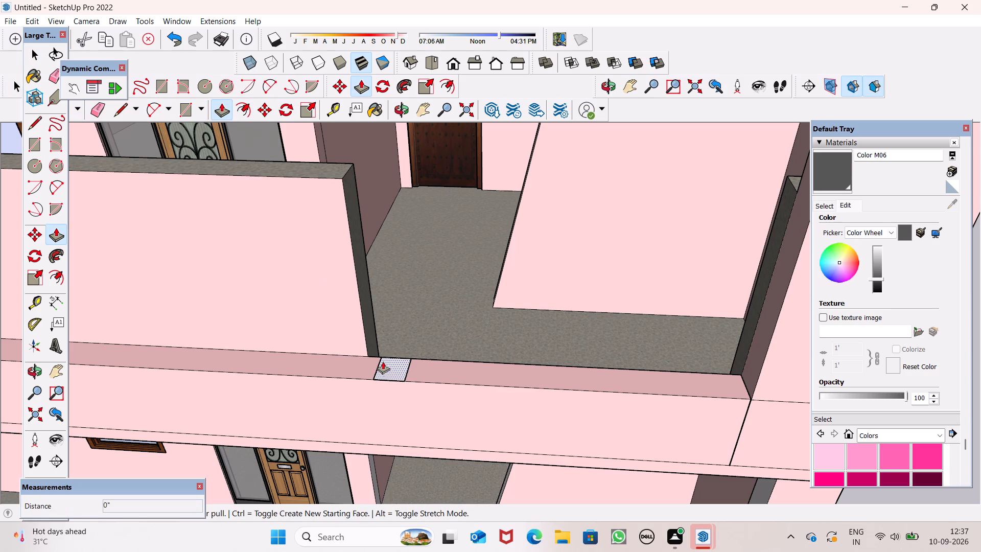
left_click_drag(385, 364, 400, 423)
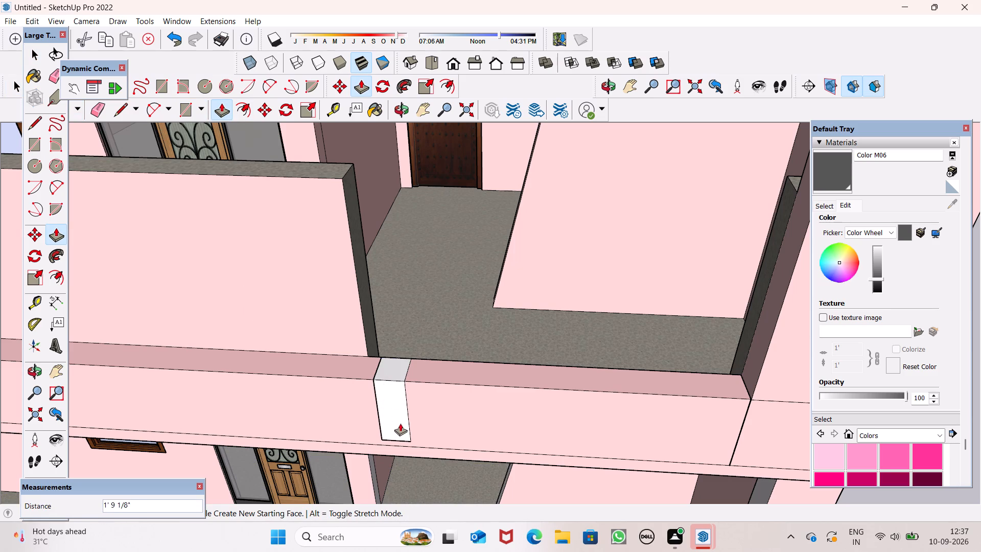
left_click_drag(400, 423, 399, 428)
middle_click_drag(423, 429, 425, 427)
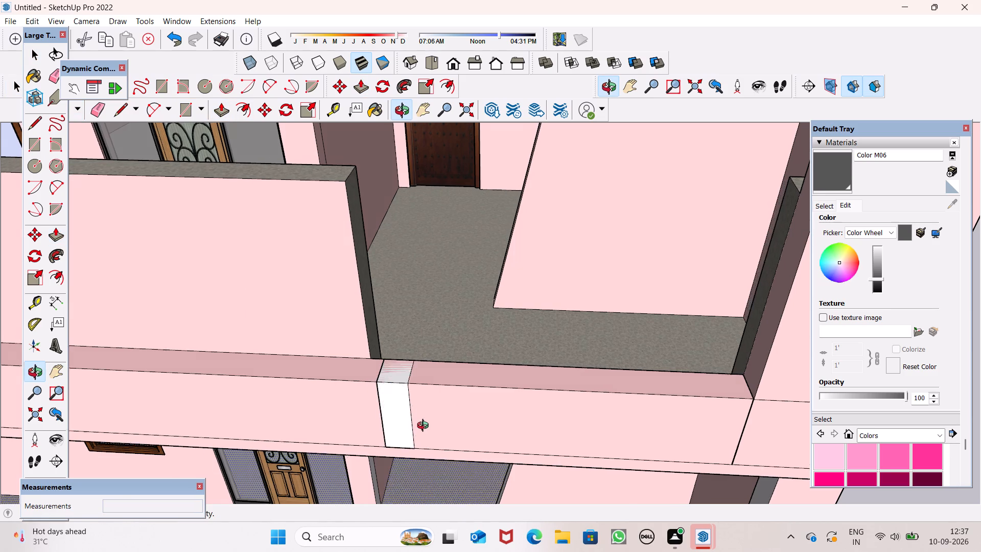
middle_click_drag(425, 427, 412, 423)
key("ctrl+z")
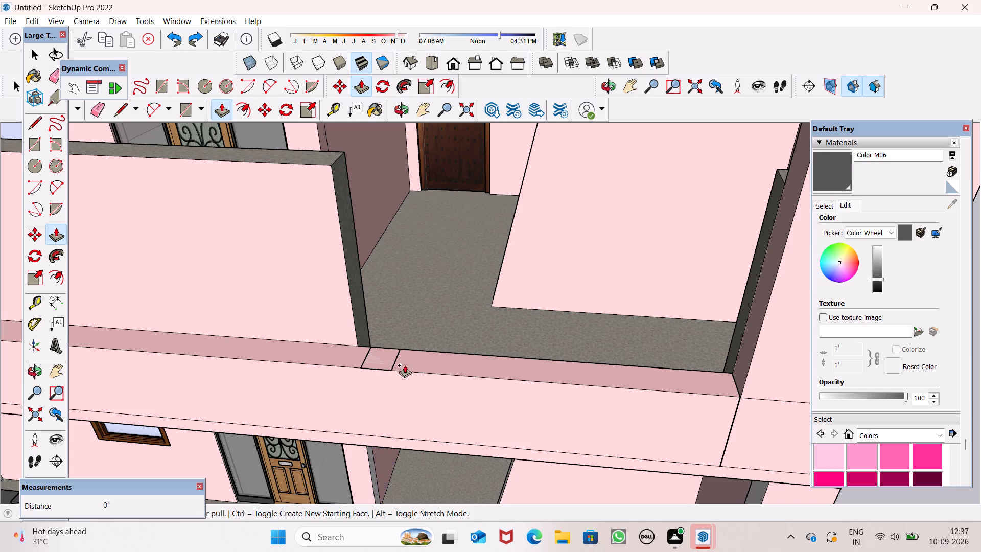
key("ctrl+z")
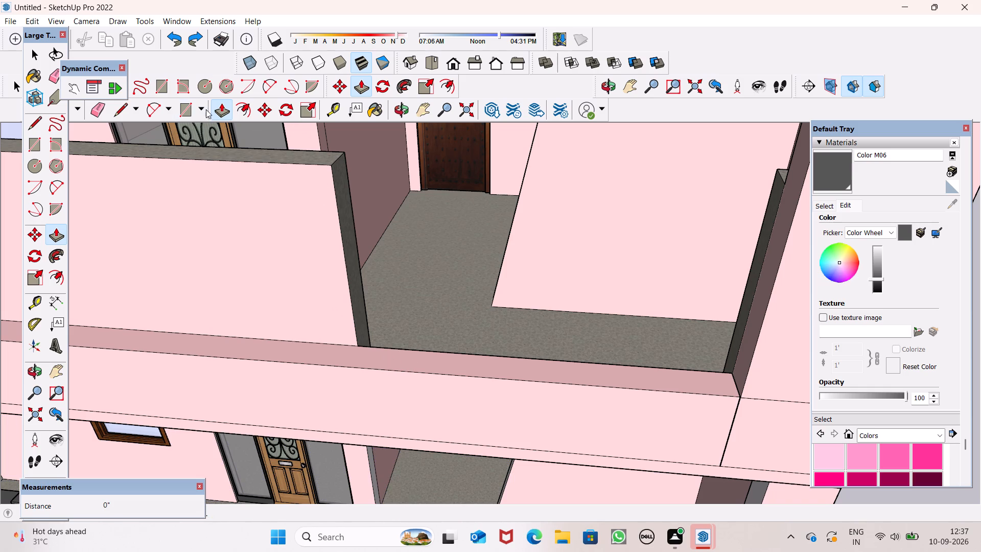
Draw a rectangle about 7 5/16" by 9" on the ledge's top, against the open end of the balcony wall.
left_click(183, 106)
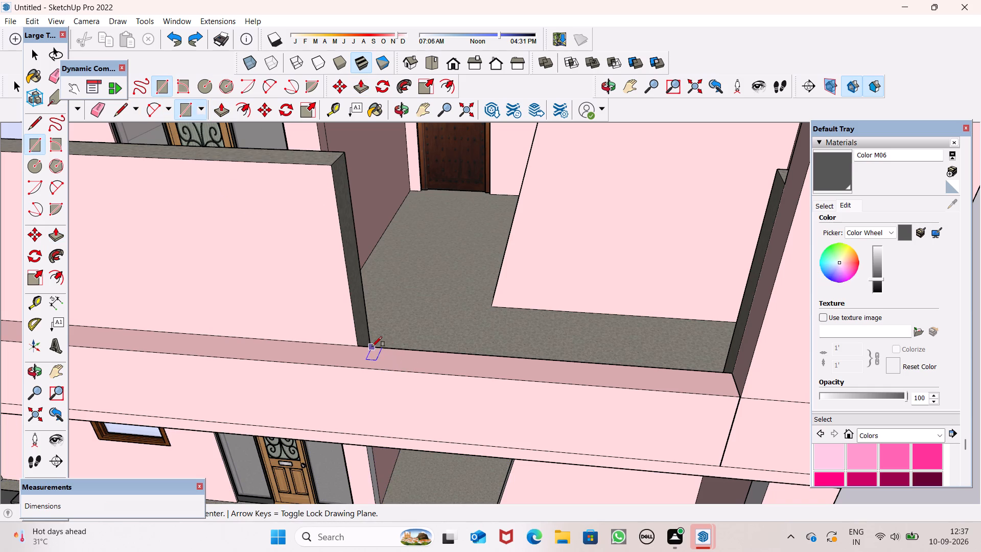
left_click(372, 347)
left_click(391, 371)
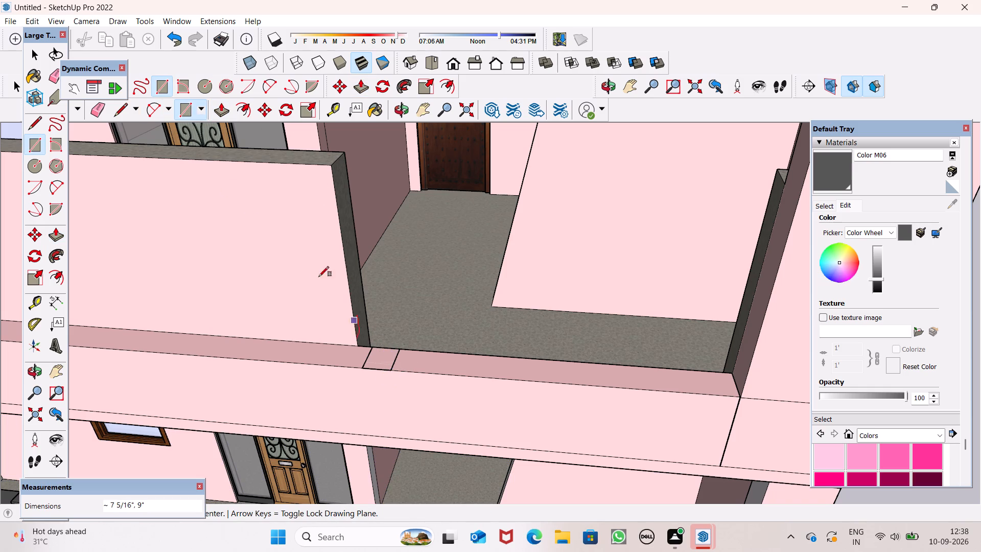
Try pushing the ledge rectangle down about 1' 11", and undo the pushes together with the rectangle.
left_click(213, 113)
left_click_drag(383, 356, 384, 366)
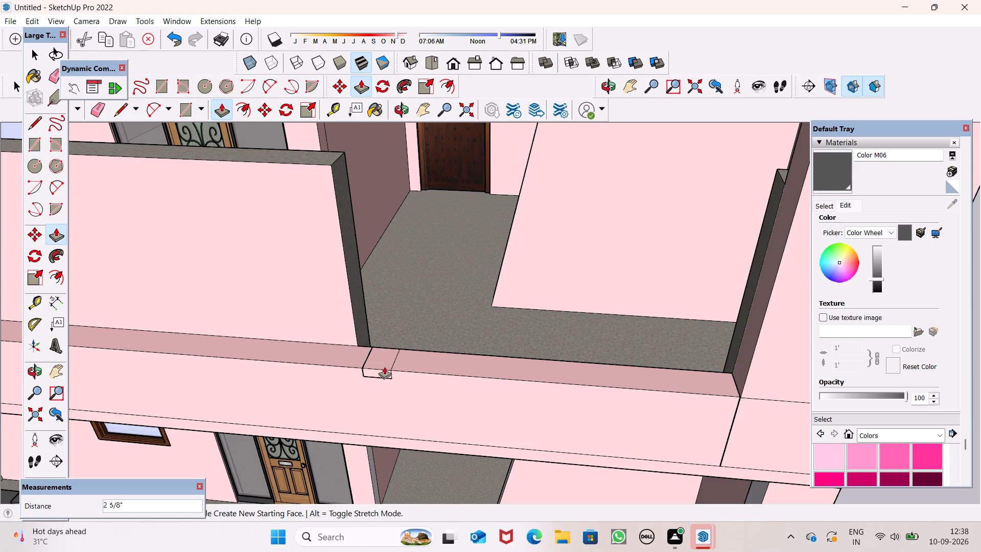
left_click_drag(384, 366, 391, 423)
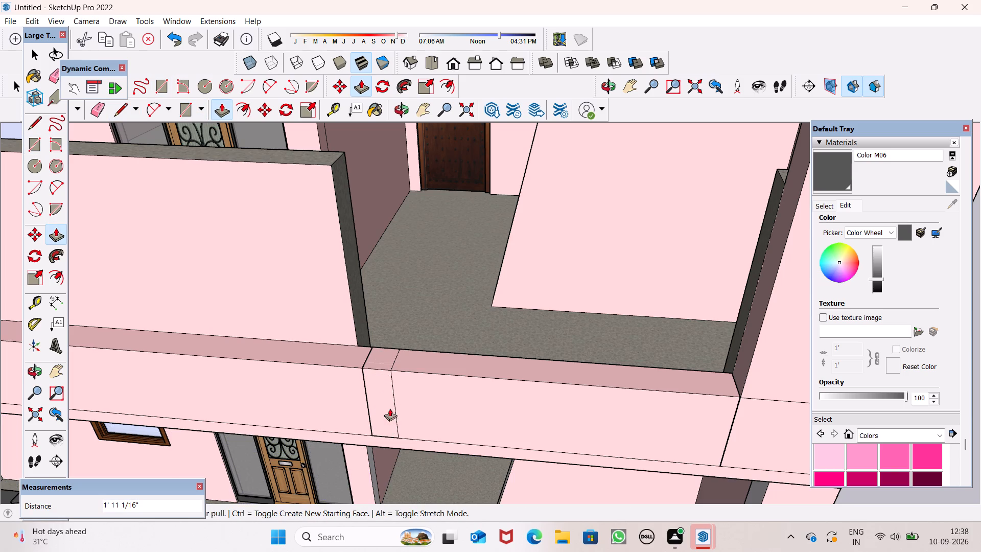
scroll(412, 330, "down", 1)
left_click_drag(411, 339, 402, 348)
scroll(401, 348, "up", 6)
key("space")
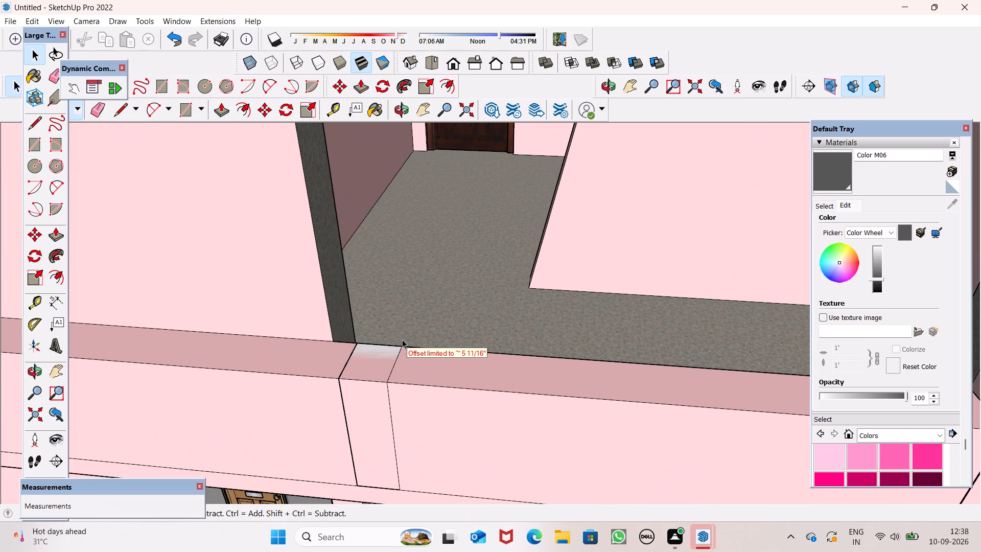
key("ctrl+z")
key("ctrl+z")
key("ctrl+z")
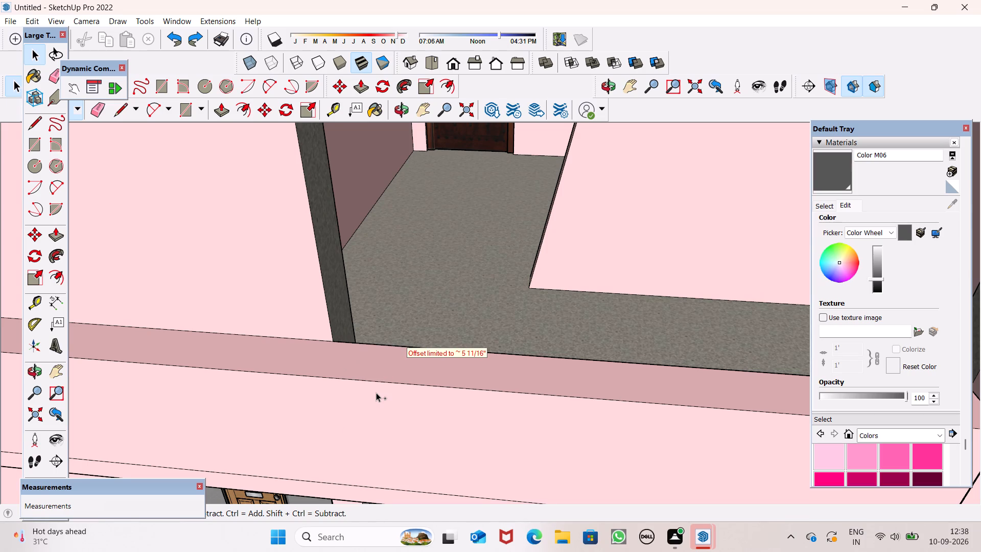
Draw a line about 9" long across the ledge's top, beside the open end of the balcony wall.
scroll(401, 349, "down", 6)
left_click(217, 114)
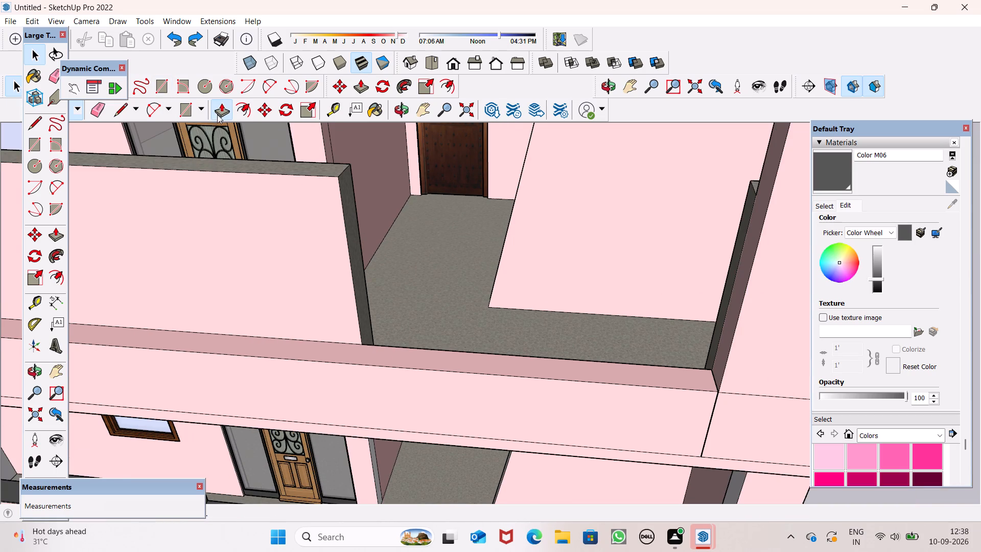
scroll(367, 341, "up", 5)
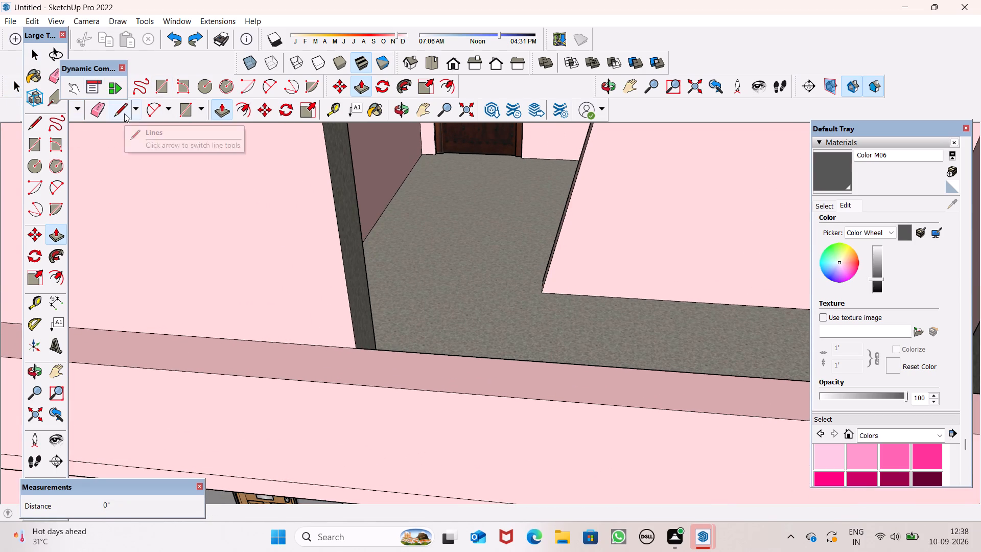
left_click(124, 113)
left_click(382, 351)
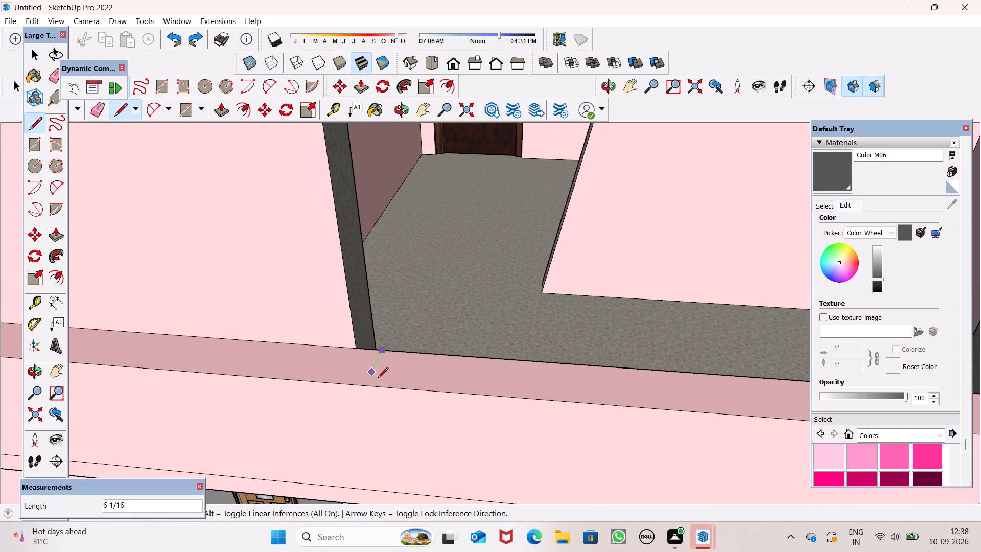
left_click(371, 383)
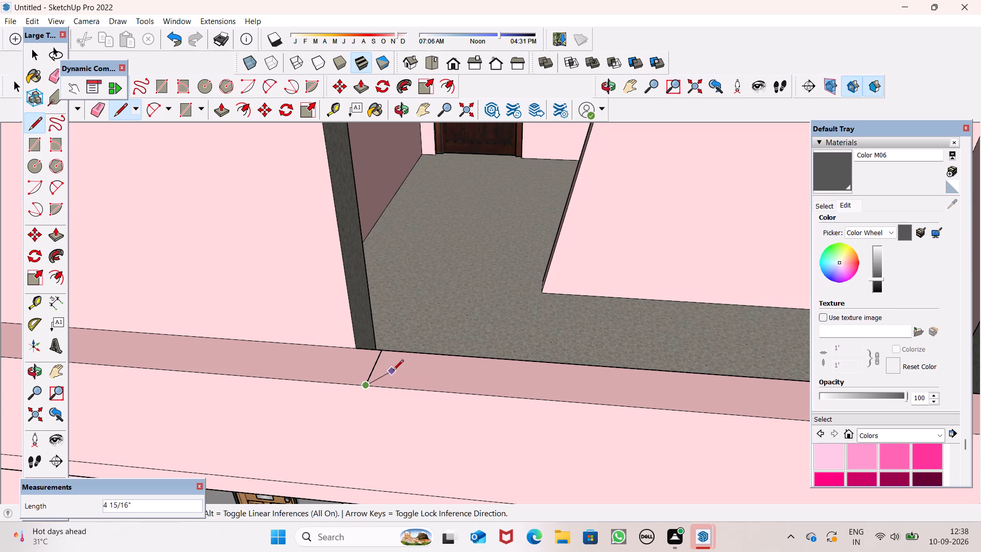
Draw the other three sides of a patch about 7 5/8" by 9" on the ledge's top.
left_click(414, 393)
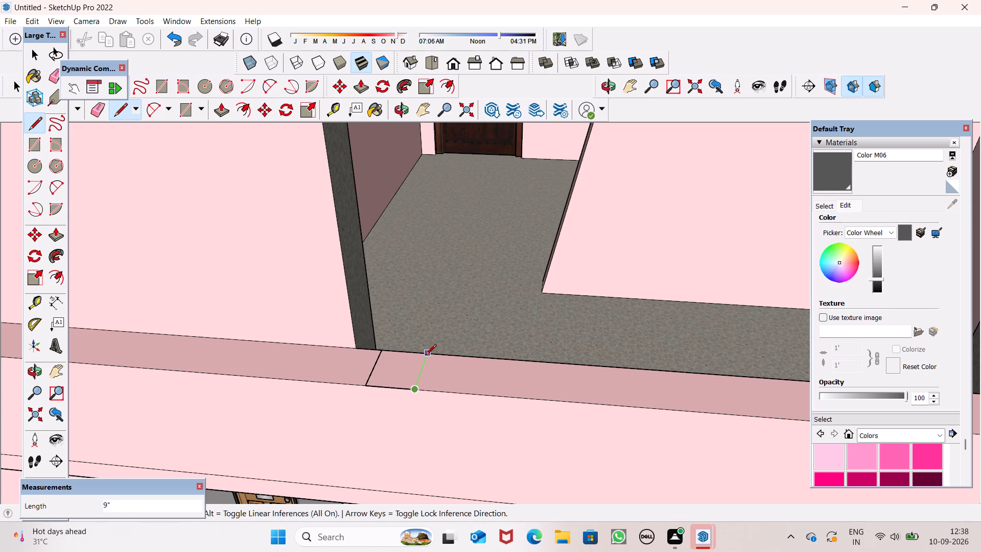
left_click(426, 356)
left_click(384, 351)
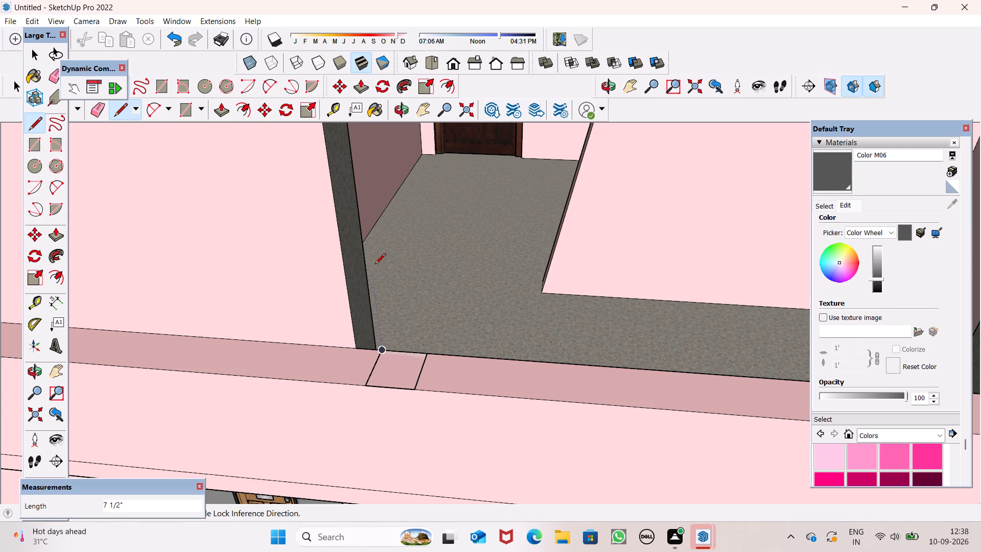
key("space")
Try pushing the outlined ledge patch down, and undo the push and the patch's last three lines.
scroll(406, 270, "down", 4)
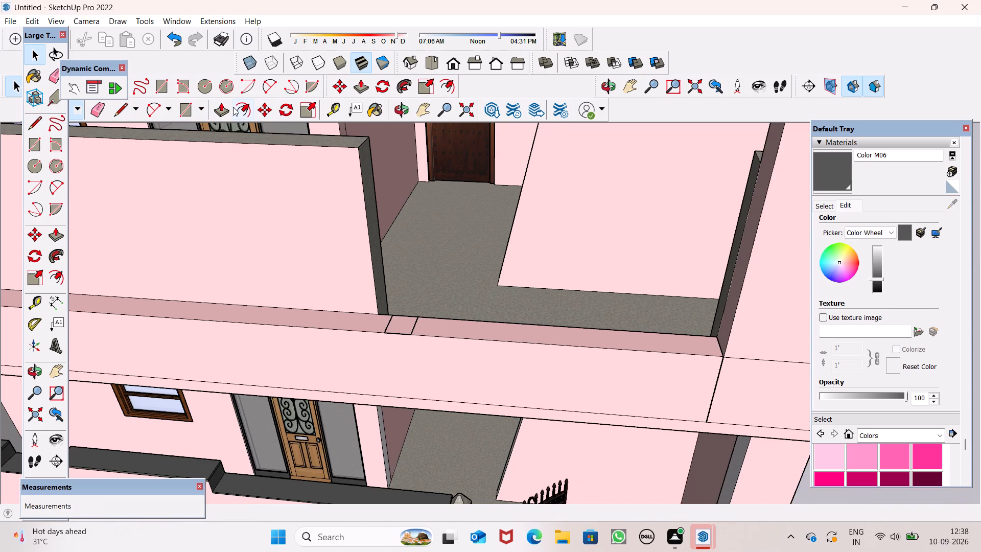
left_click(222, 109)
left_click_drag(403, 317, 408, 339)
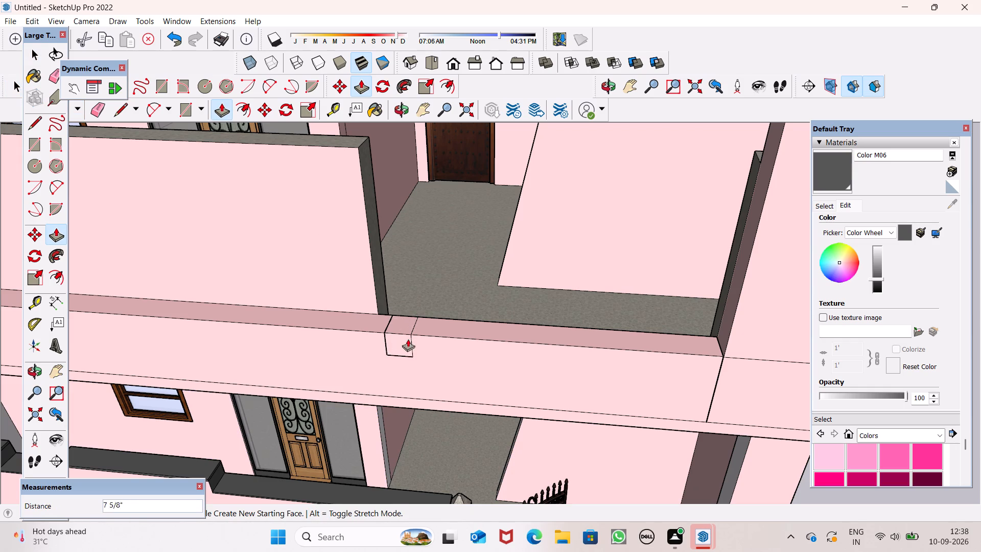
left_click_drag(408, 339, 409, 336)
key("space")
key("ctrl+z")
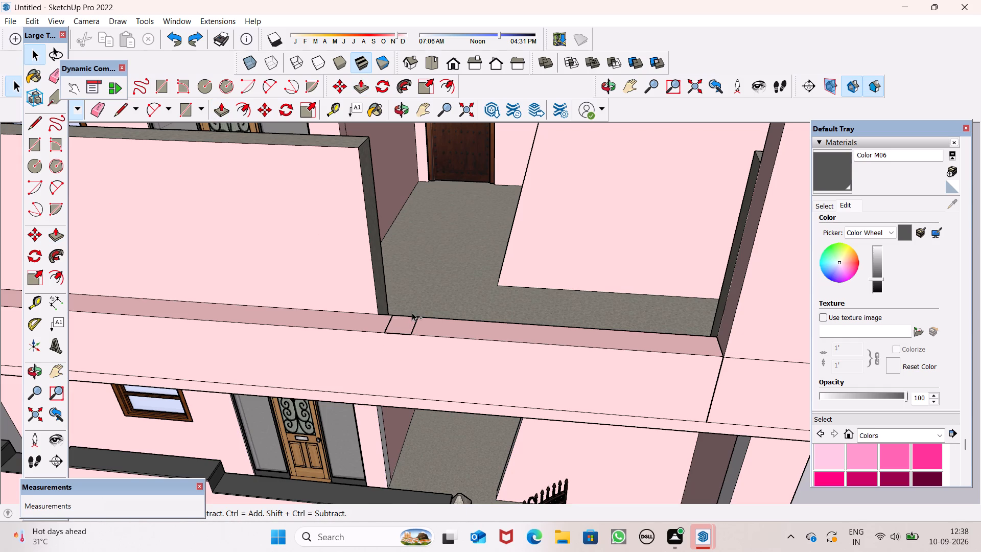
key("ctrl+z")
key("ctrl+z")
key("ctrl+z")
Draw a second line across the ledge's top, roughly parallel to the first, to mark off a patch beside the balcony wall.
left_click(121, 117)
middle_click_drag(363, 311, 387, 428)
scroll(503, 487, "up", 2)
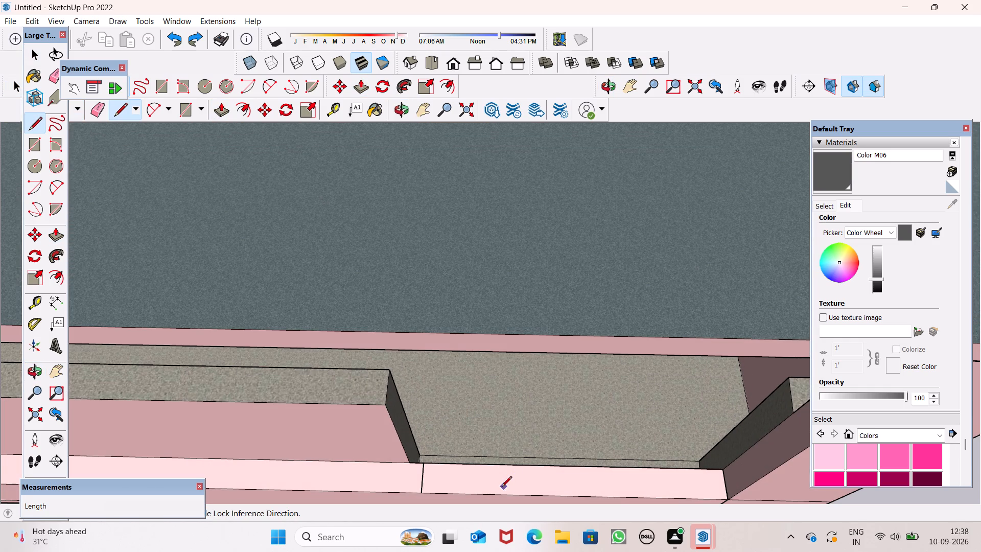
scroll(501, 488, "up", 6)
left_click(410, 433)
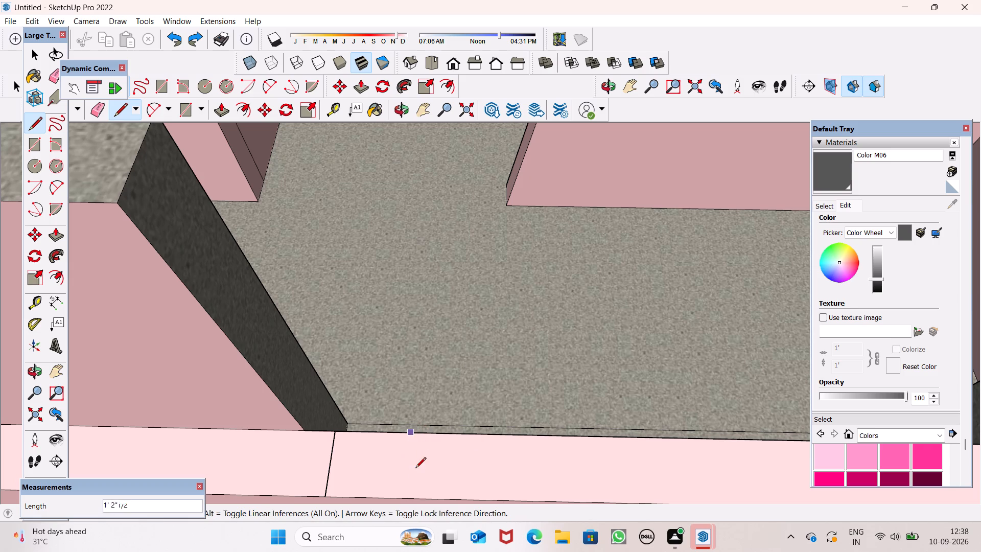
left_click(411, 496)
key("space")
scroll(421, 371, "down", 8)
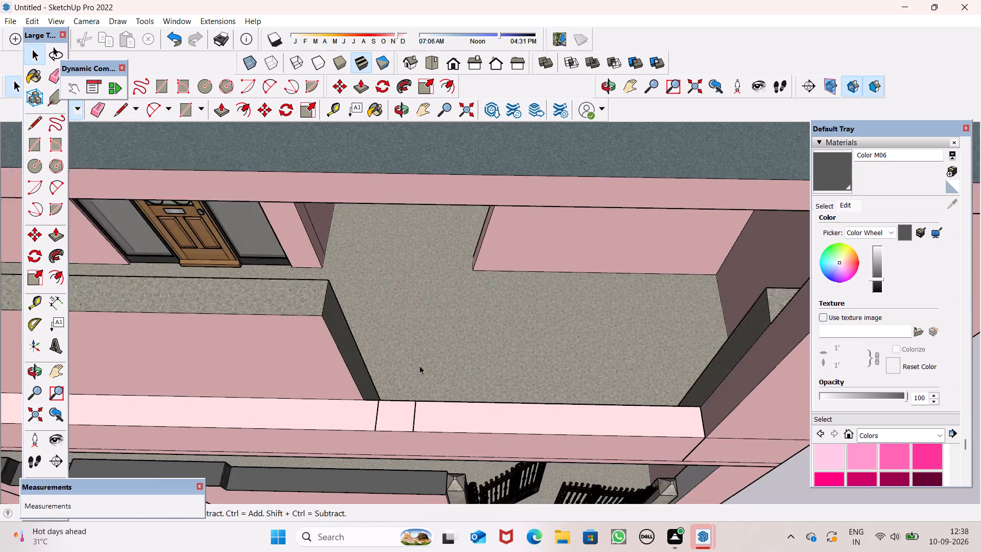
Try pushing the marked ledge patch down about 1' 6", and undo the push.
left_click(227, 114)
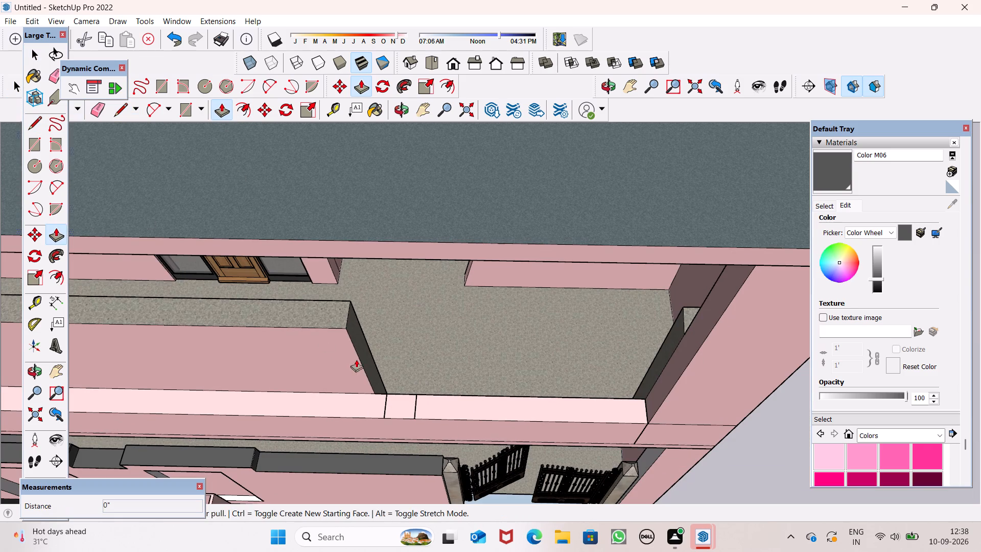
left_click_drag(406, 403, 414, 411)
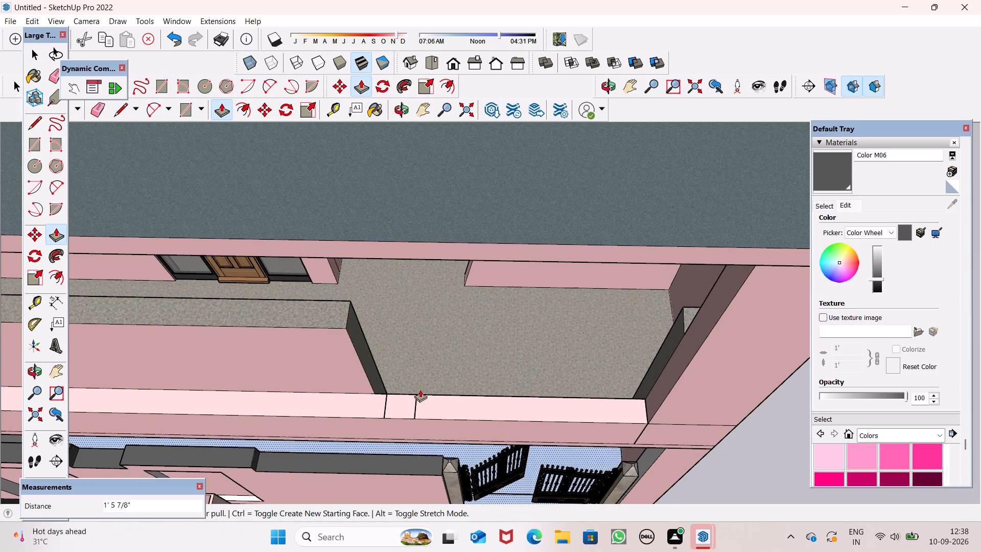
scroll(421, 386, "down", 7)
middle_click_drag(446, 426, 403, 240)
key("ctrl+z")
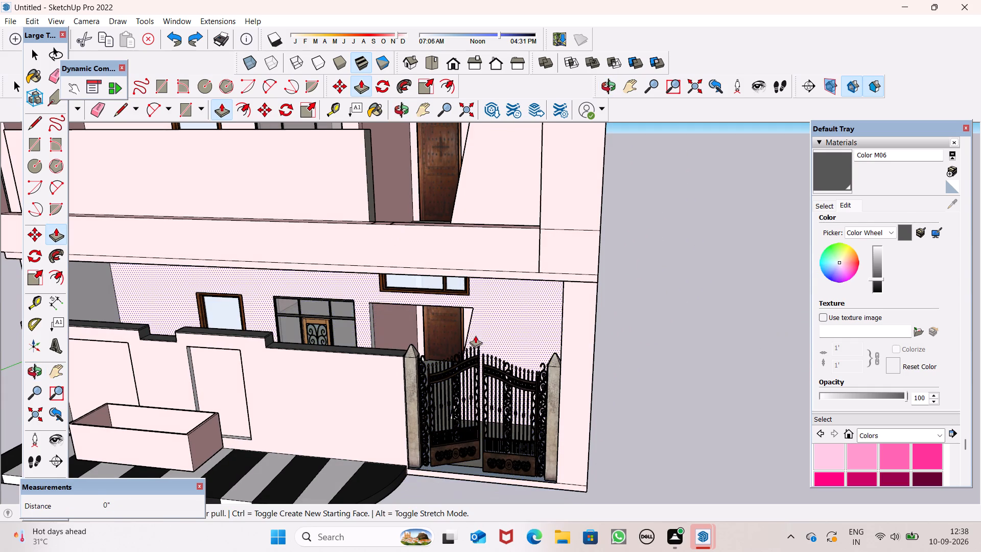
Examine the upper-floor ledge and its marked patch from the street front, from below and from above.
middle_click_drag(439, 314, 443, 221)
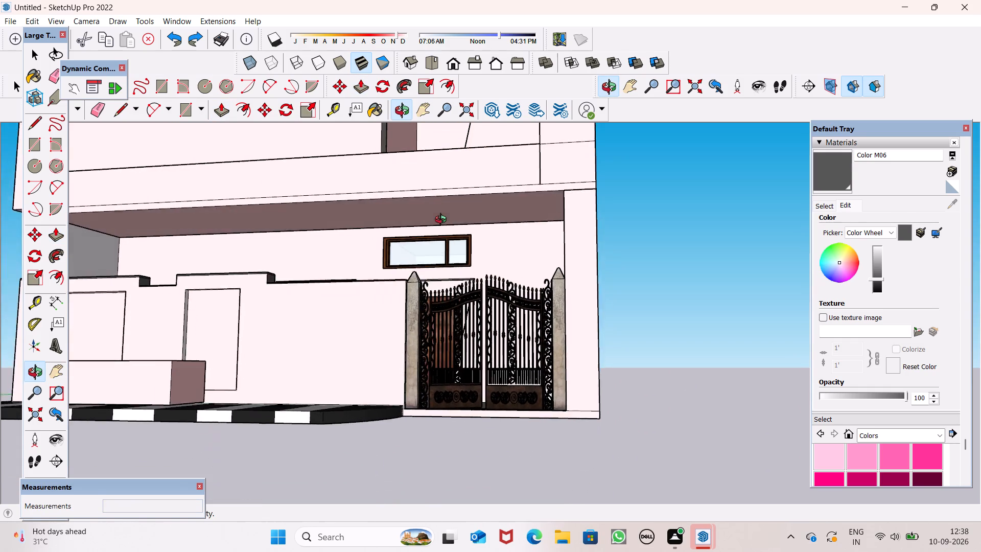
middle_click_drag(443, 221, 525, 282)
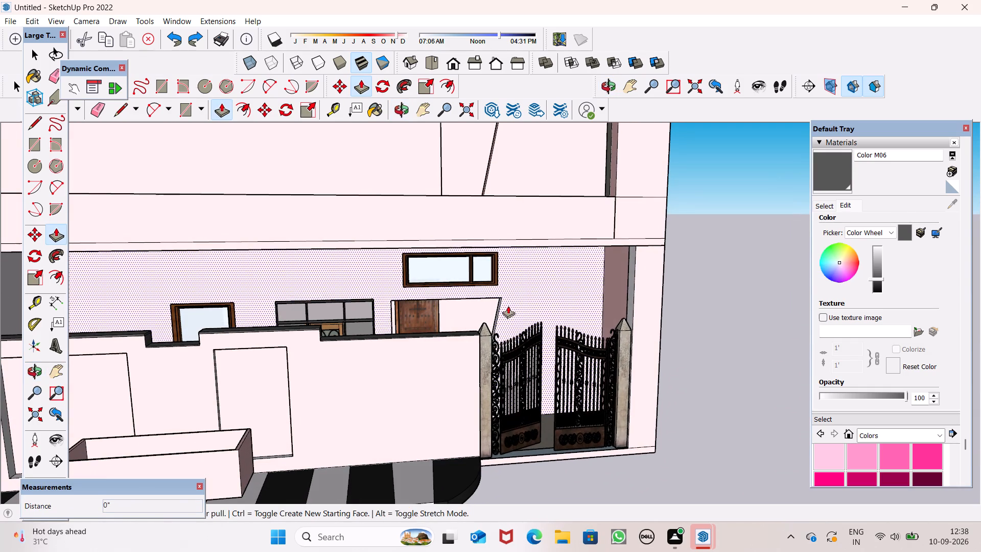
middle_click_drag(433, 255, 391, 442)
scroll(416, 326, "up", 6)
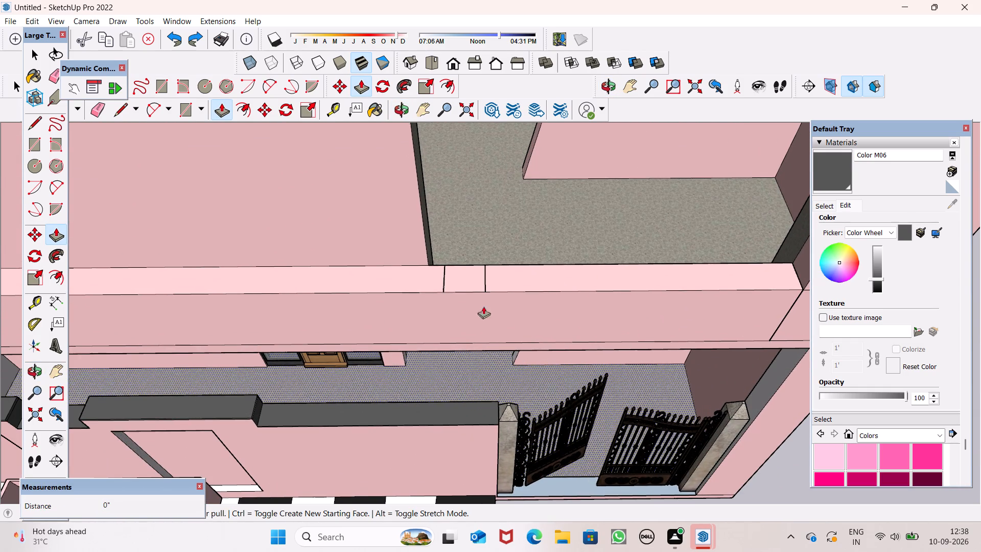
key("space")
key("space")
key("space")
scroll(596, 227, "down", 7)
scroll(586, 254, "up", 5)
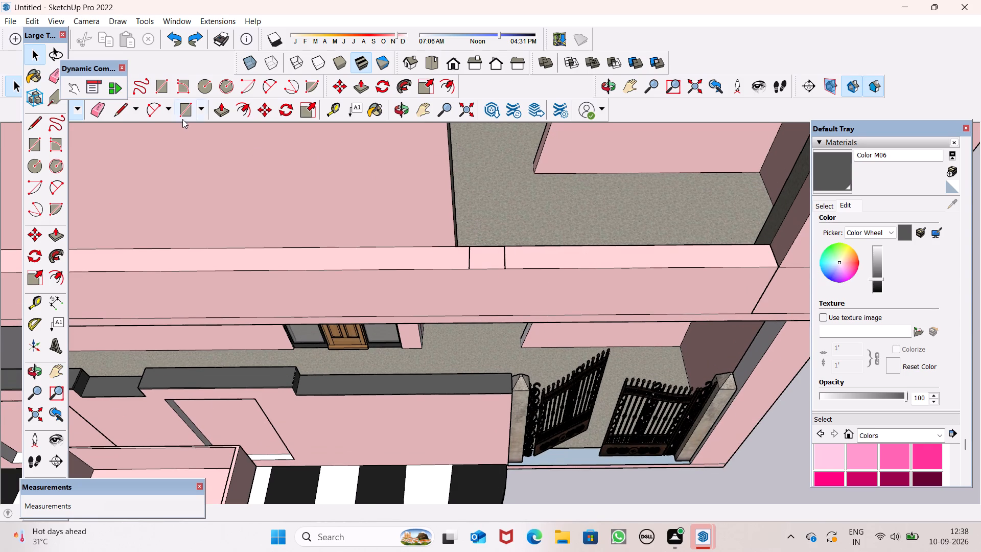
Draw a vertical line down the ledge's front face, from the front end of the cross line nearest the balcony wall to the face's lower edge.
left_click(135, 106)
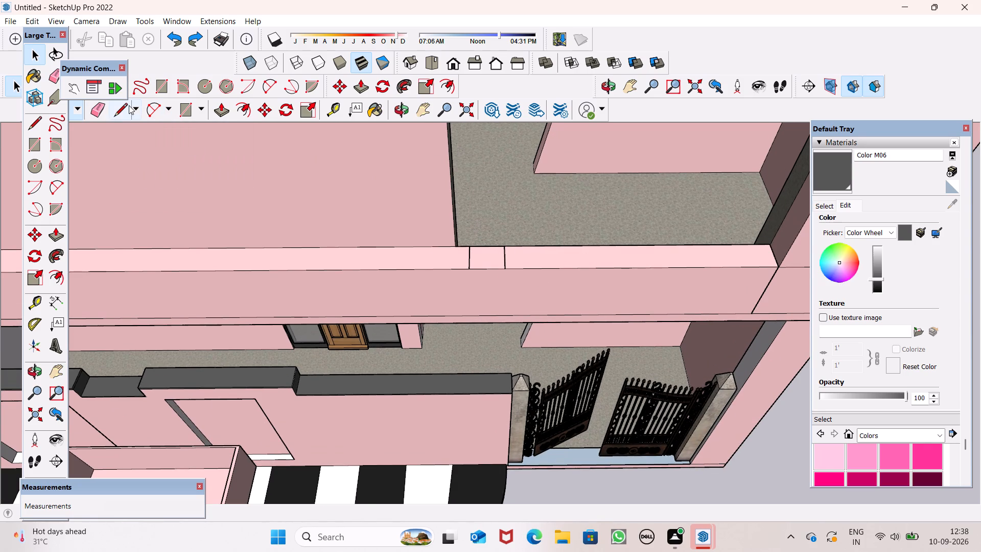
left_click(120, 110)
middle_click_drag(497, 300, 453, 254)
scroll(457, 215, "up", 4)
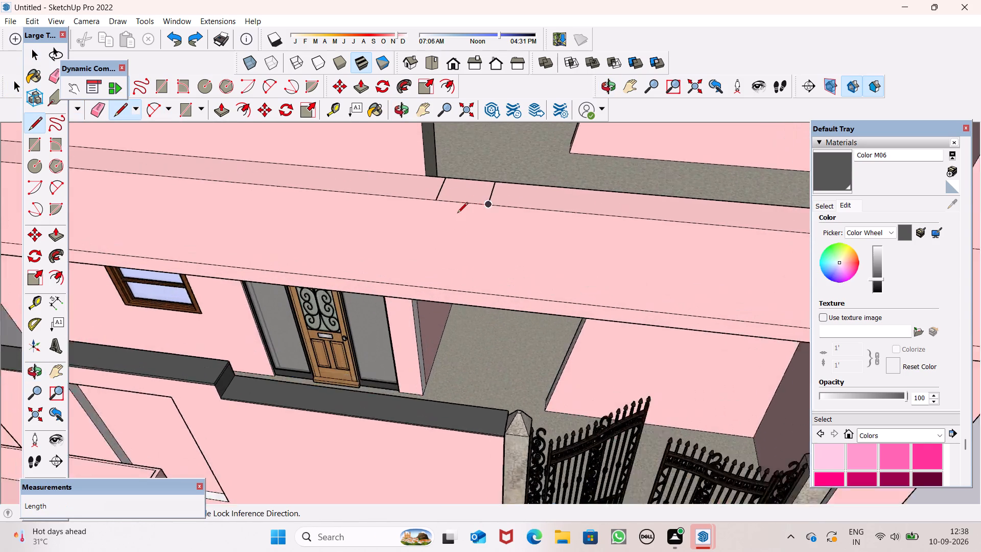
scroll(457, 214, "up", 3)
left_click(428, 196)
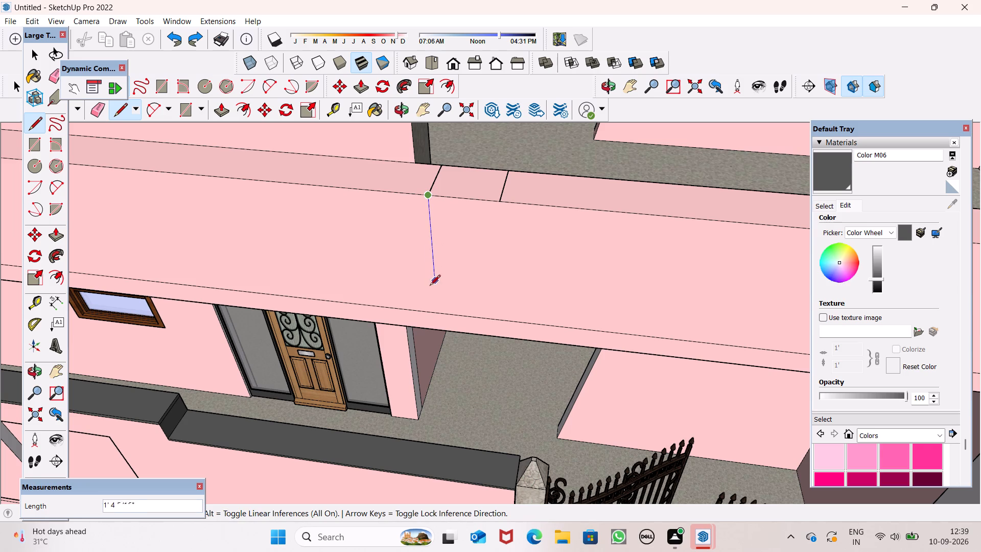
left_click(427, 315)
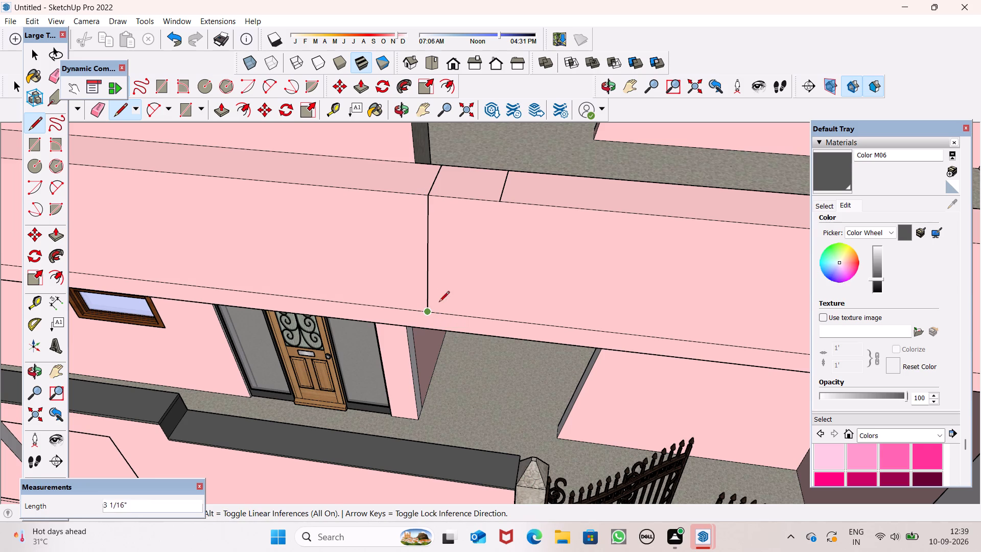
Undo the vertical front-face line and both cross lines marked on the ledge beside the balcony wall.
key("ctrl+z")
key("ctrl+z")
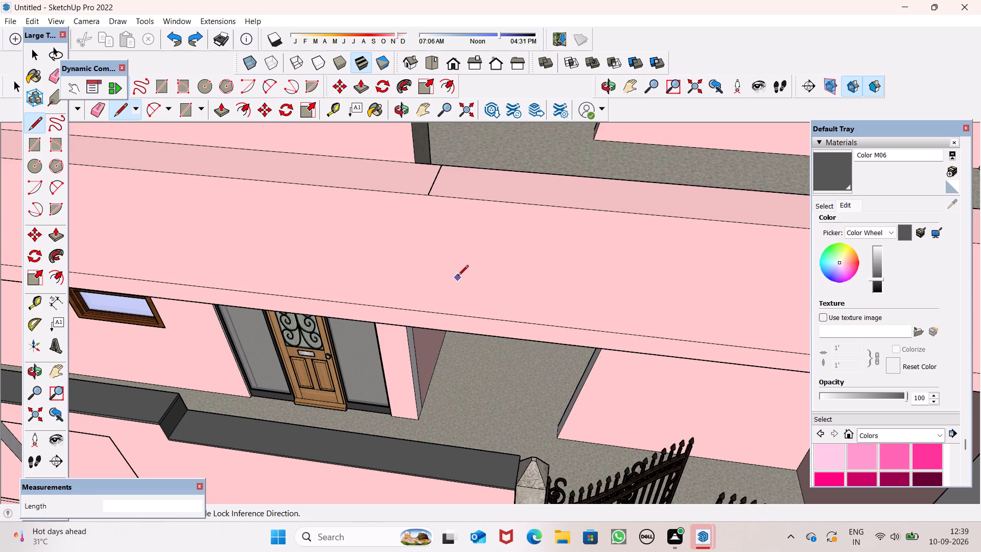
key("ctrl+z")
Draw a line about 1' 11" down the ledge's front face beside the balcony wall, and another from its upper end across the ledge top.
left_click(125, 112)
left_click(431, 196)
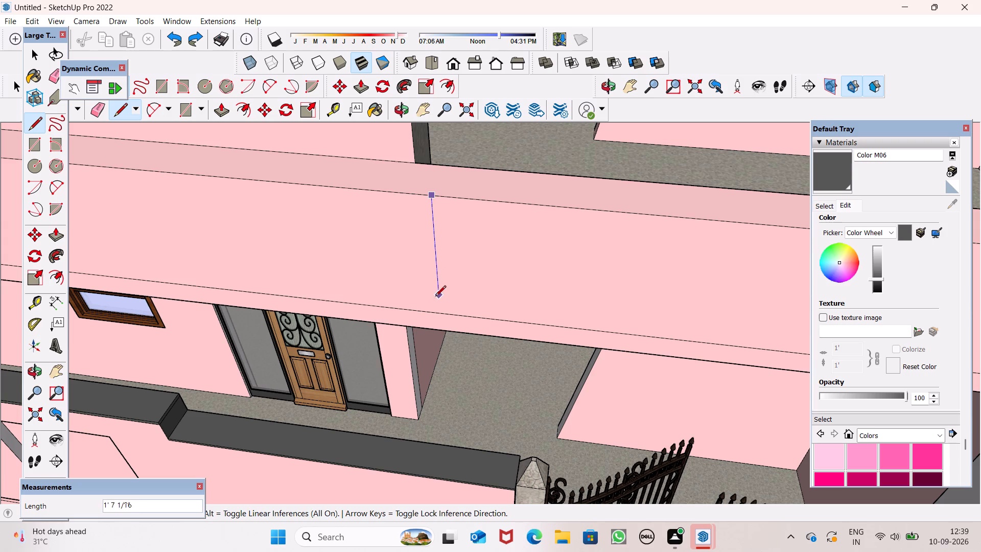
left_click(438, 313)
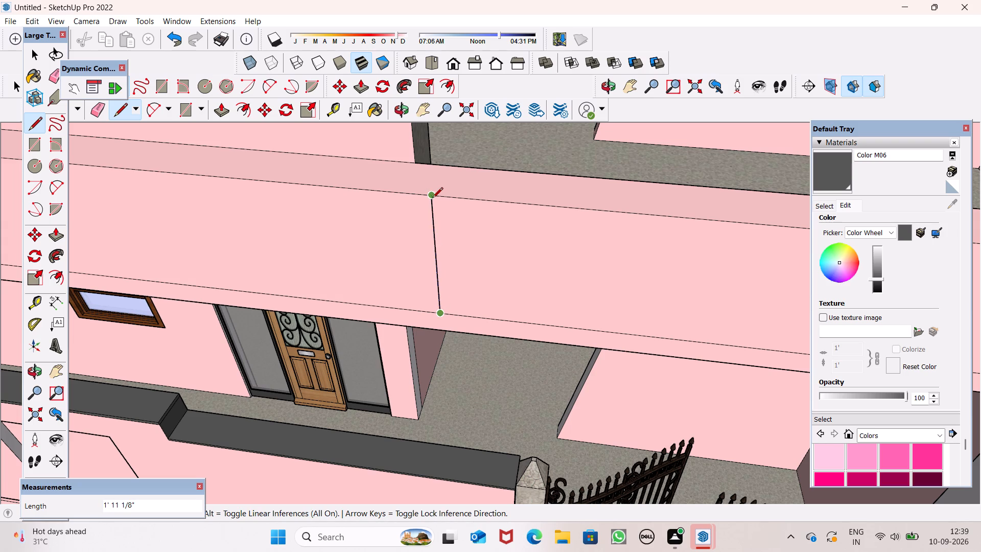
left_click_drag(433, 197, 434, 191)
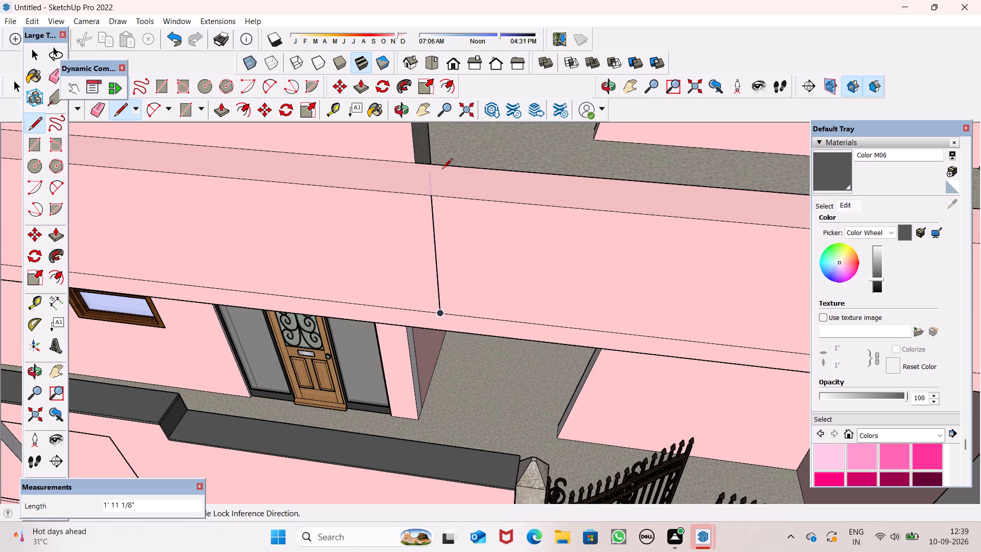
left_click_drag(433, 192, 442, 186)
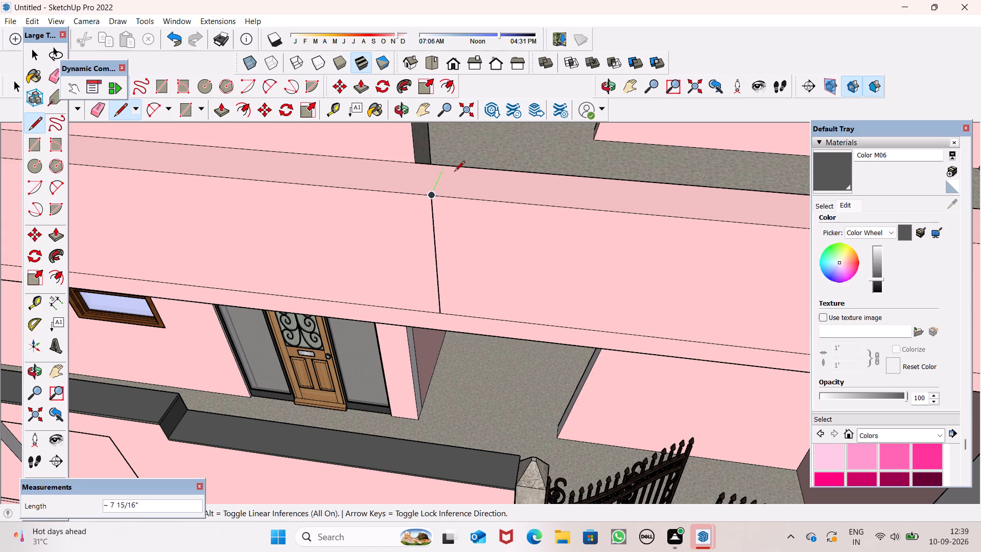
left_click(450, 163)
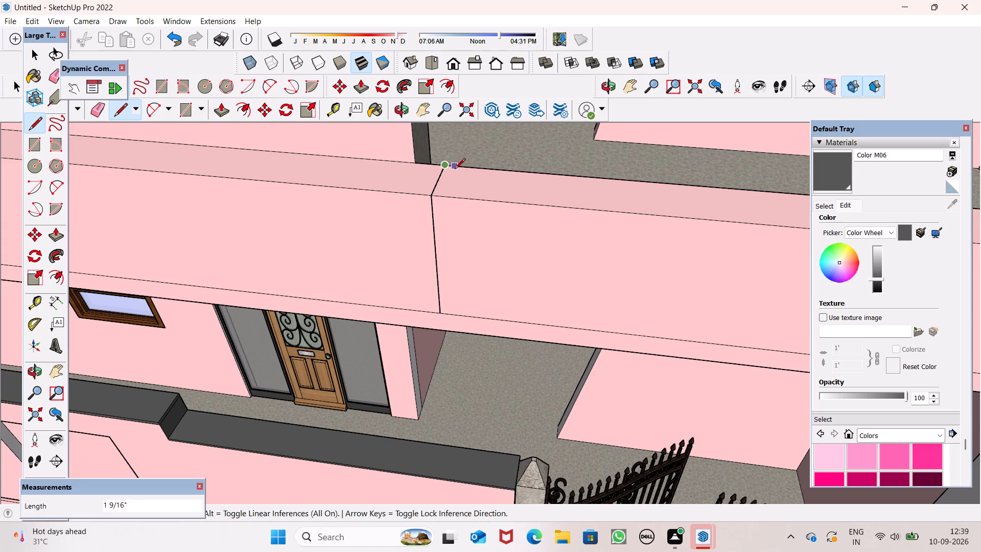
key("space")
Draw a second line, 9" long, across the ledge's top to mark off a patch beside the balcony wall.
scroll(458, 224, "down", 5)
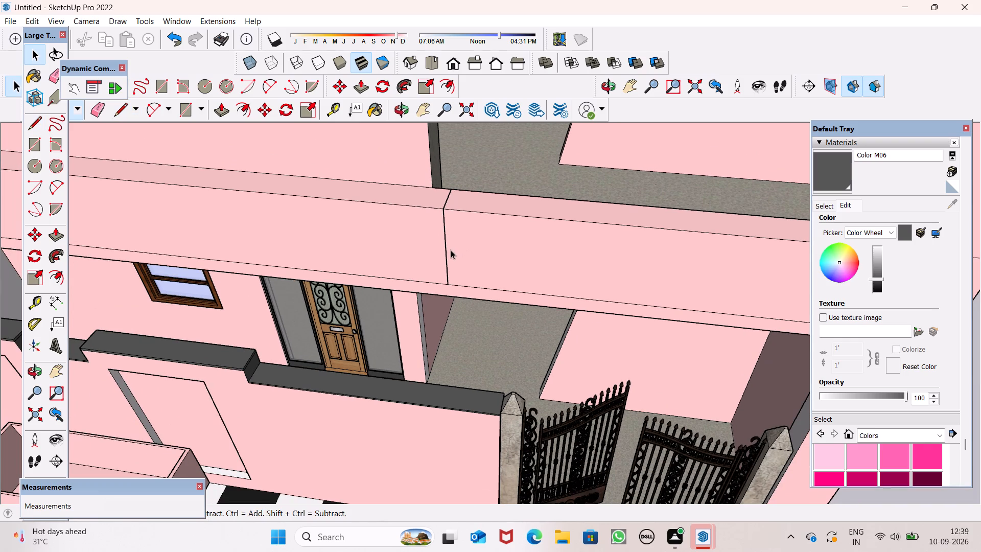
middle_click_drag(493, 254, 450, 194)
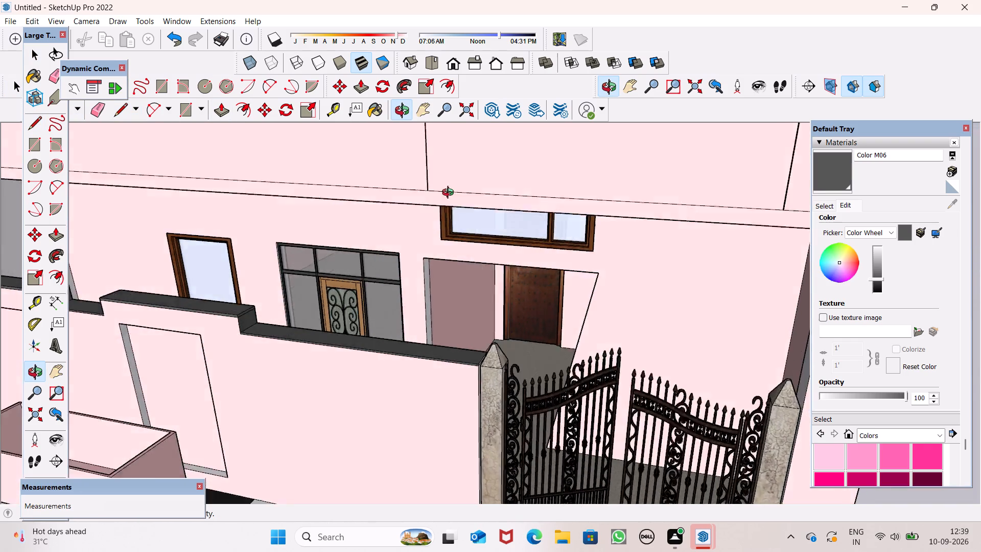
middle_click_drag(450, 194, 272, 288)
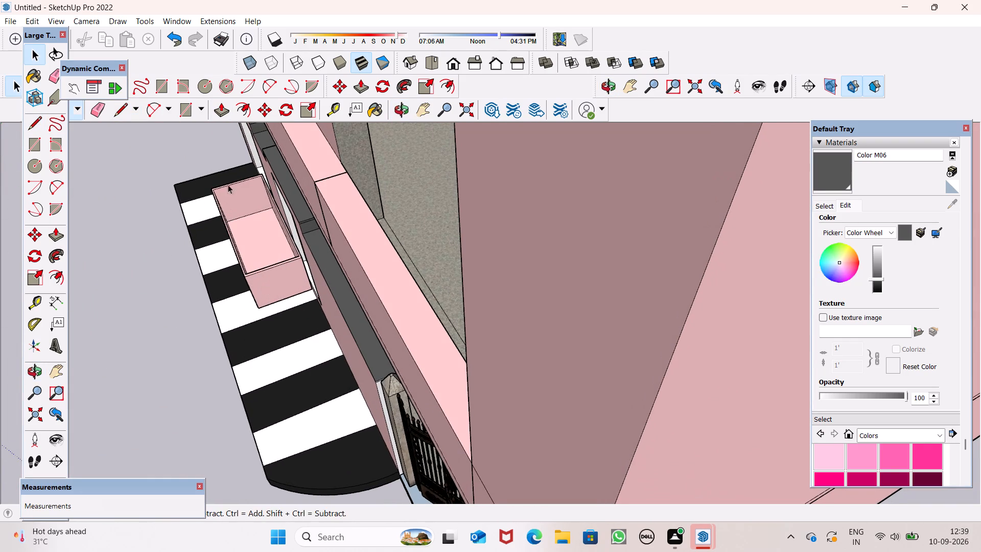
left_click(123, 108)
scroll(287, 221, "up", 6)
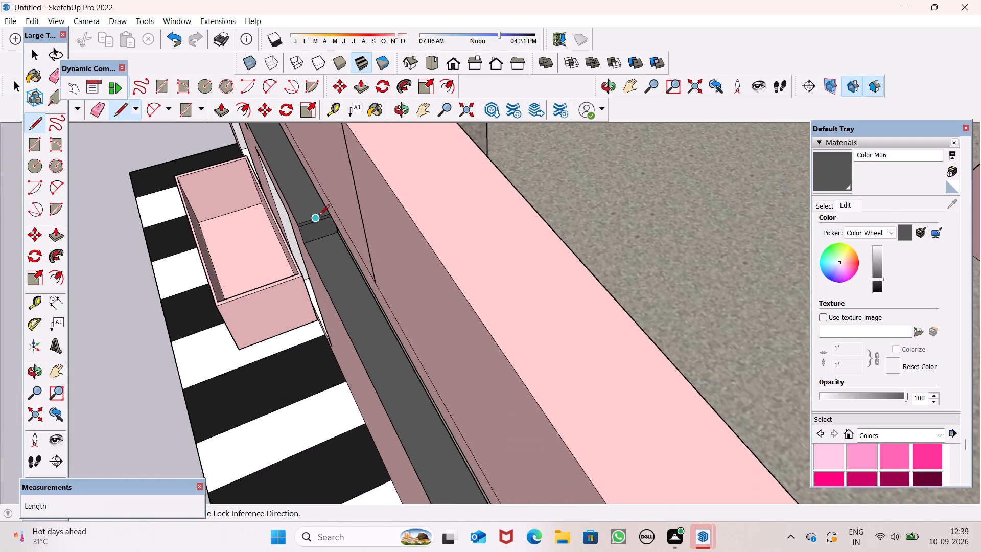
scroll(398, 200, "down", 6)
left_click(426, 206)
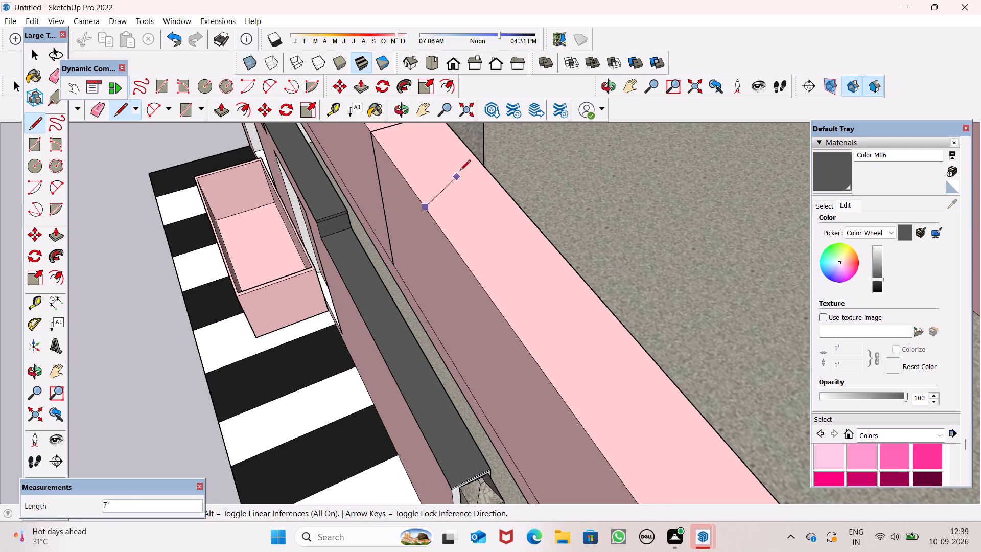
left_click(496, 178)
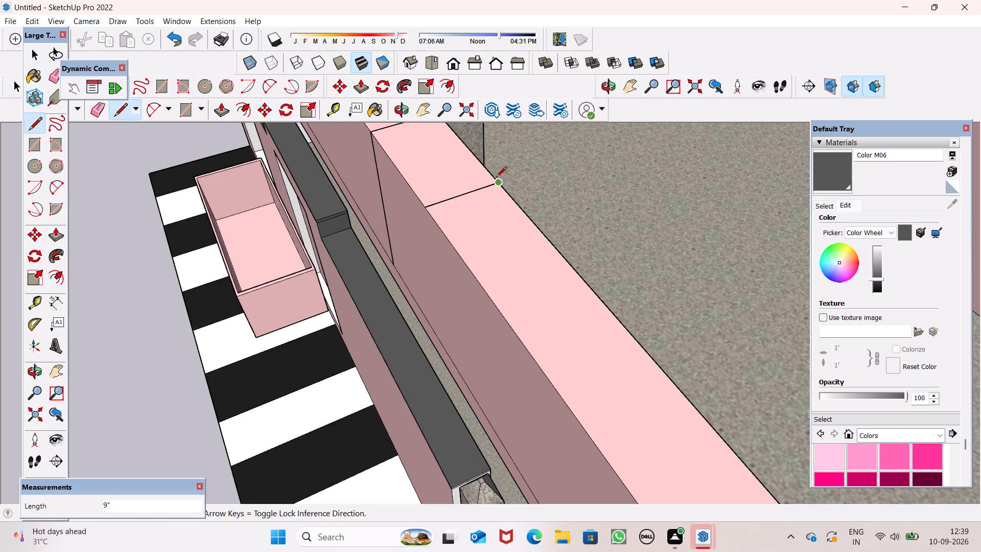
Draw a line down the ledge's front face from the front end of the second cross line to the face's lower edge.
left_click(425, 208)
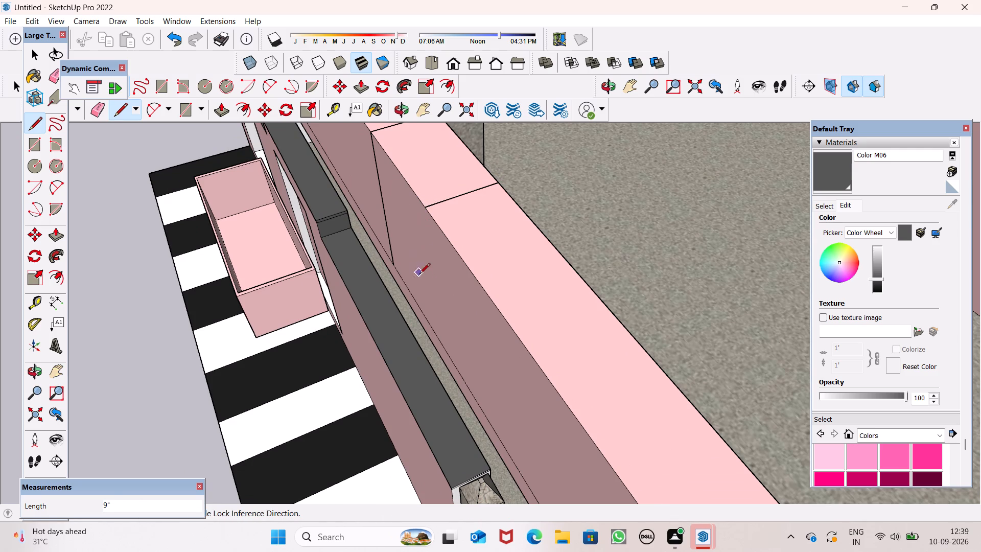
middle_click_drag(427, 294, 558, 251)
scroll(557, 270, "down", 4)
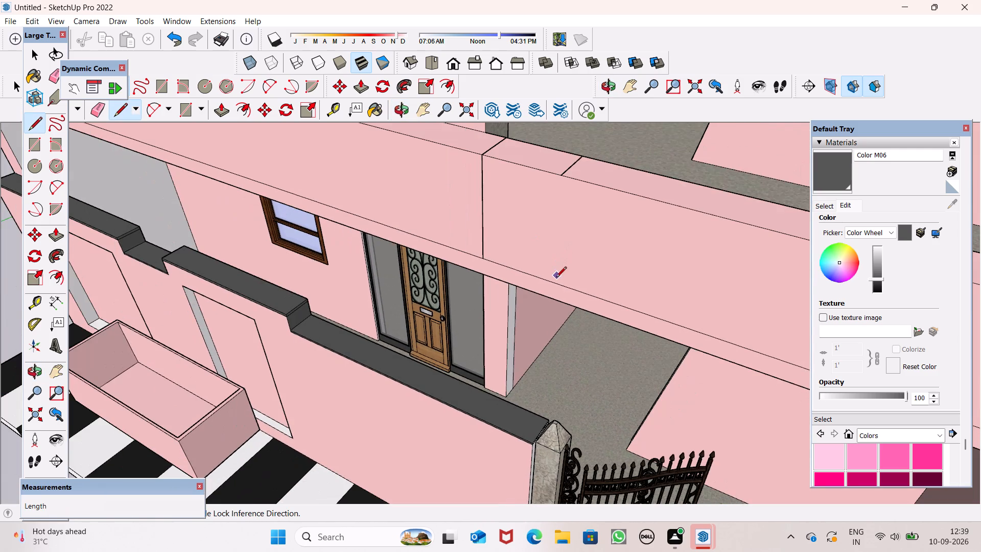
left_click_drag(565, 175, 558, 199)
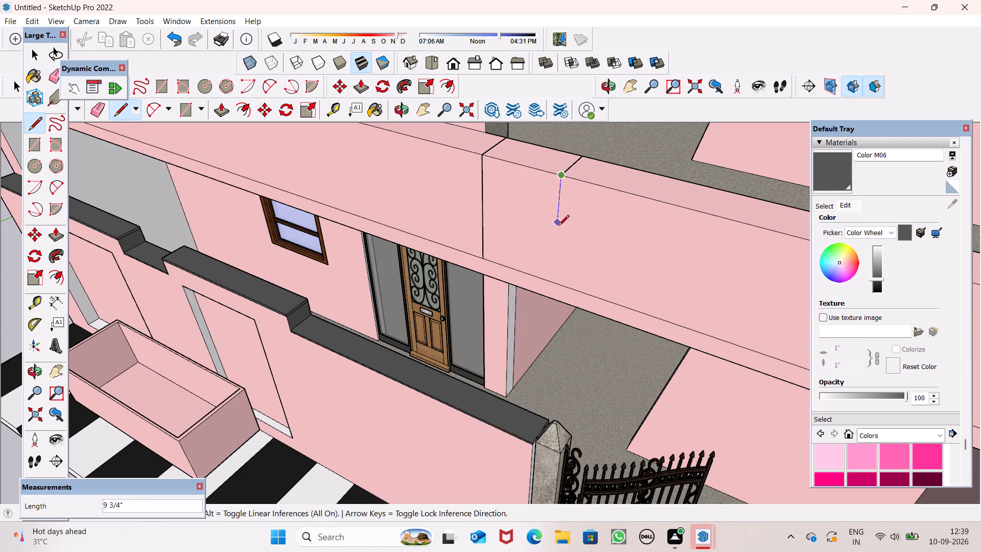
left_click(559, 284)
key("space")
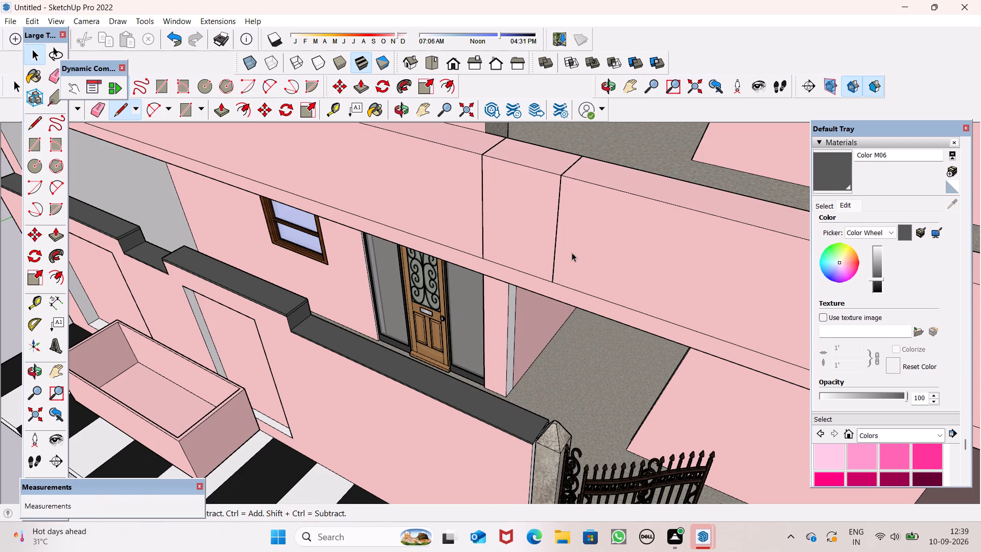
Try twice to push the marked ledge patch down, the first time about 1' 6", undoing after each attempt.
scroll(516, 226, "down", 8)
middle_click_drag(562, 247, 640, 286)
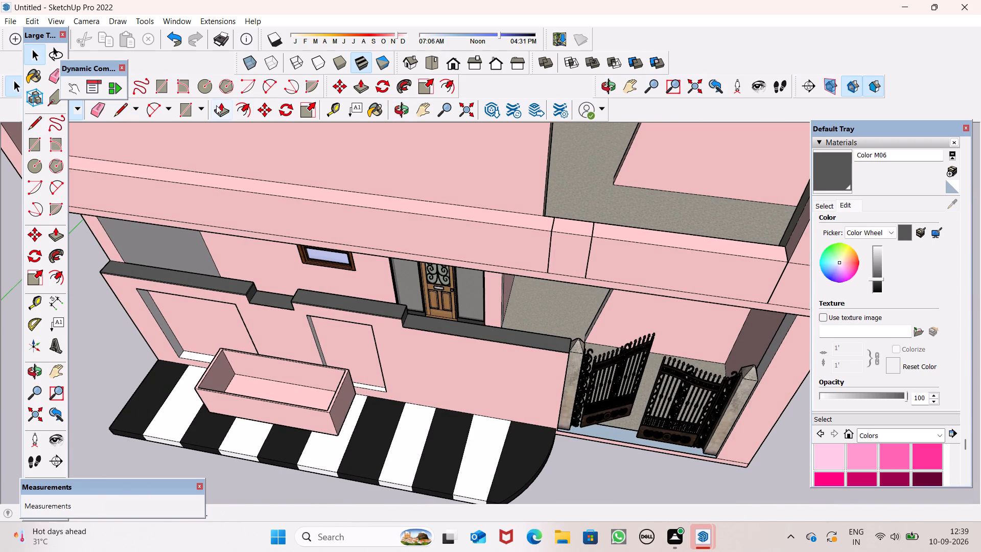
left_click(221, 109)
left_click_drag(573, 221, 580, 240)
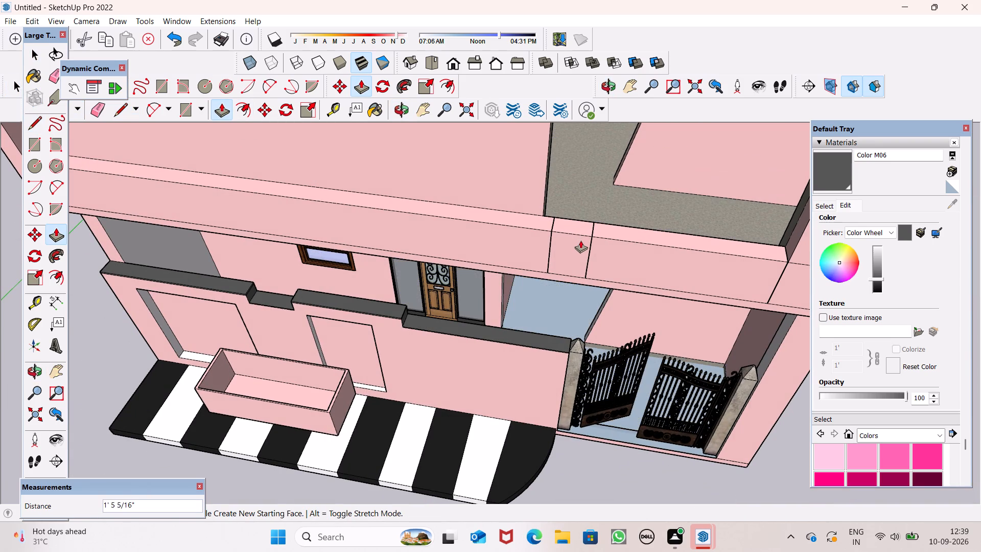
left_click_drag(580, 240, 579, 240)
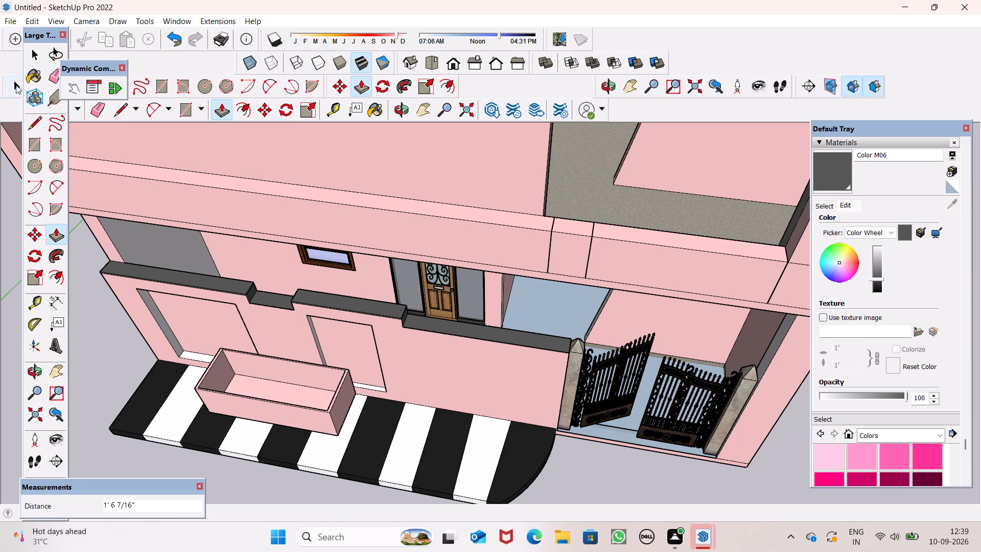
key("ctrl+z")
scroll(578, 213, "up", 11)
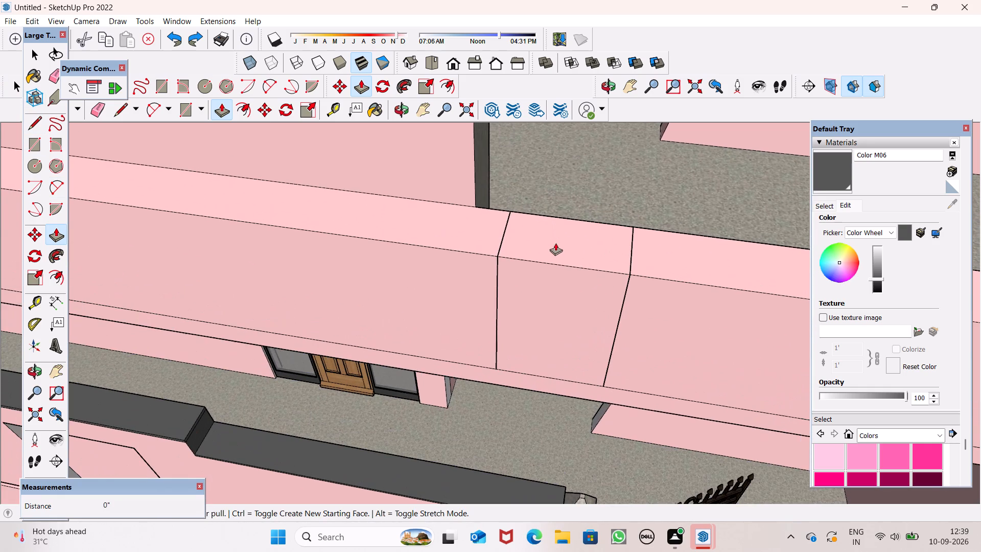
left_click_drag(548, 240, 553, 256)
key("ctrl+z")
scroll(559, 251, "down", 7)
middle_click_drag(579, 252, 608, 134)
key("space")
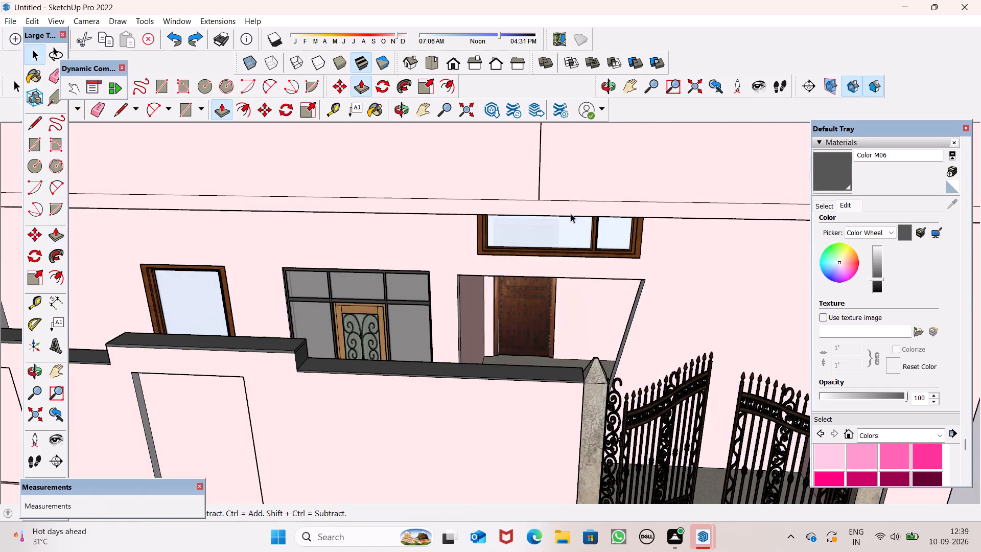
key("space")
Explode the upper-floor group and the nested group inside it that contains the balcony ledge.
scroll(568, 232, "down", 15)
middle_click_drag(608, 227, 616, 354)
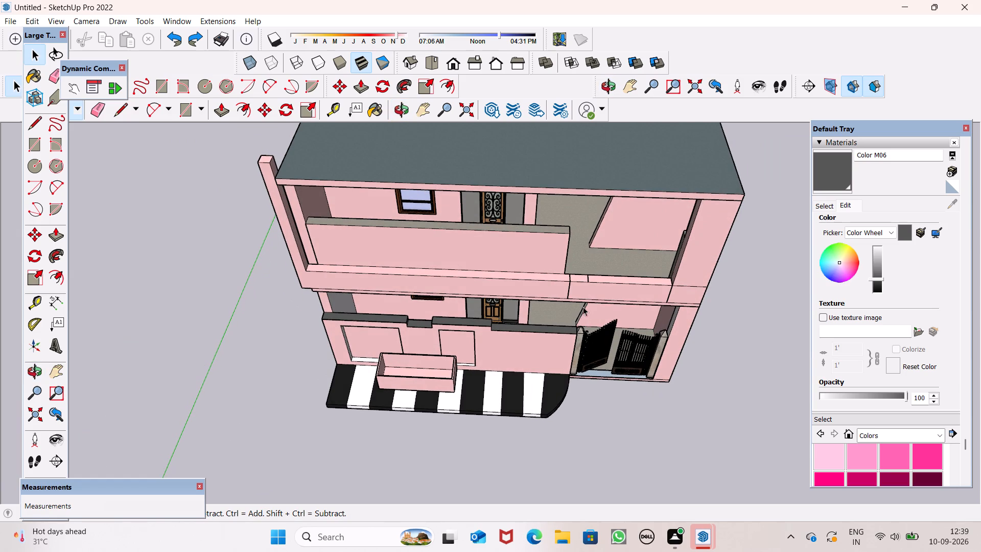
left_click(593, 291)
right_click(577, 280)
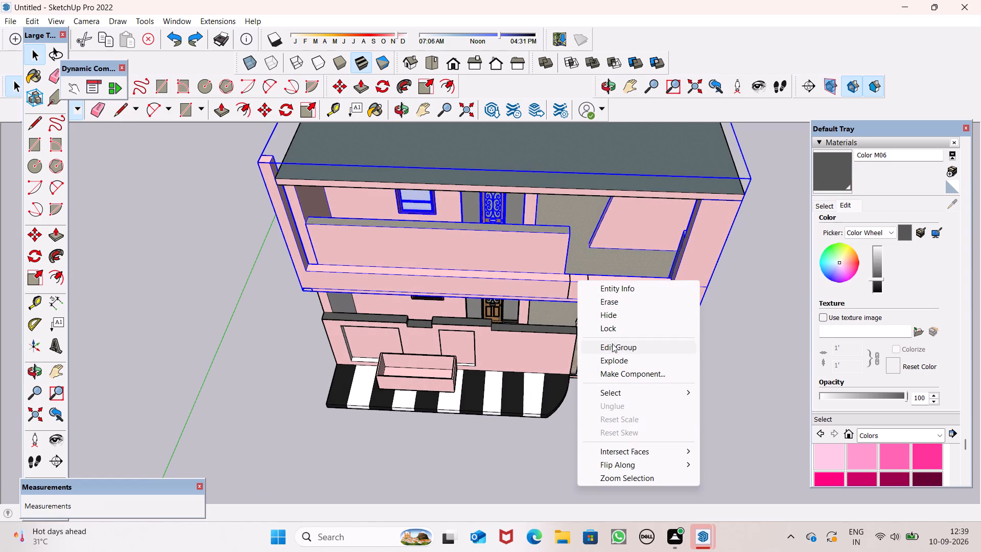
left_click_drag(617, 360, 615, 354)
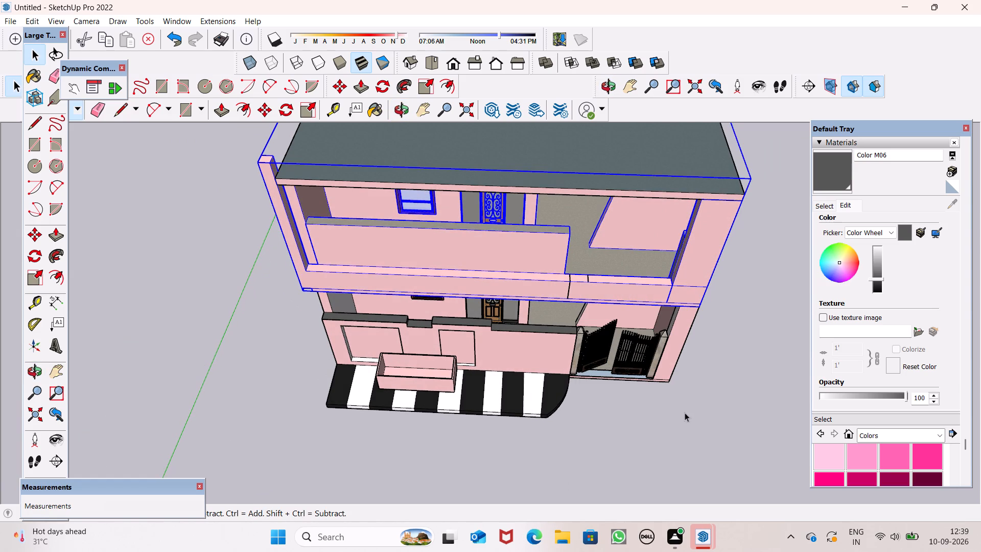
left_click(685, 412)
left_click(580, 275)
right_click(586, 279)
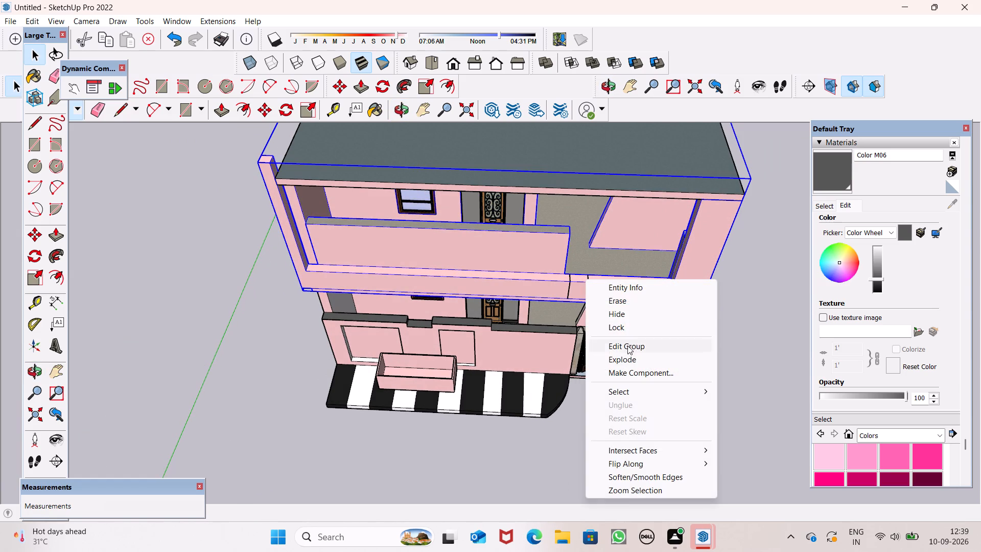
left_click(635, 357)
left_click_drag(618, 449, 617, 444)
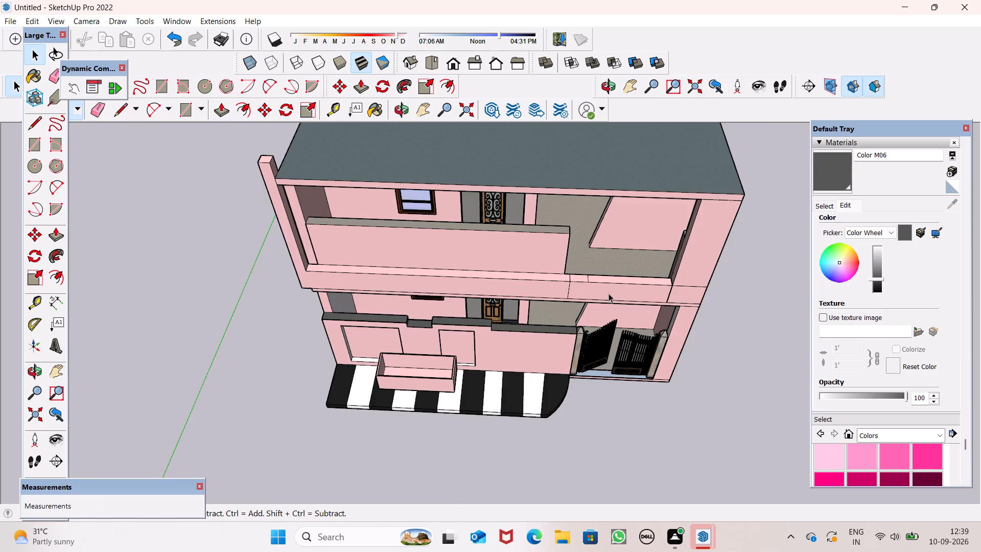
Draw a line about 1' 11" down the ledge's front face from the second cross line's front end to the face's lower edge.
scroll(609, 293, "up", 8)
scroll(449, 194, "up", 3)
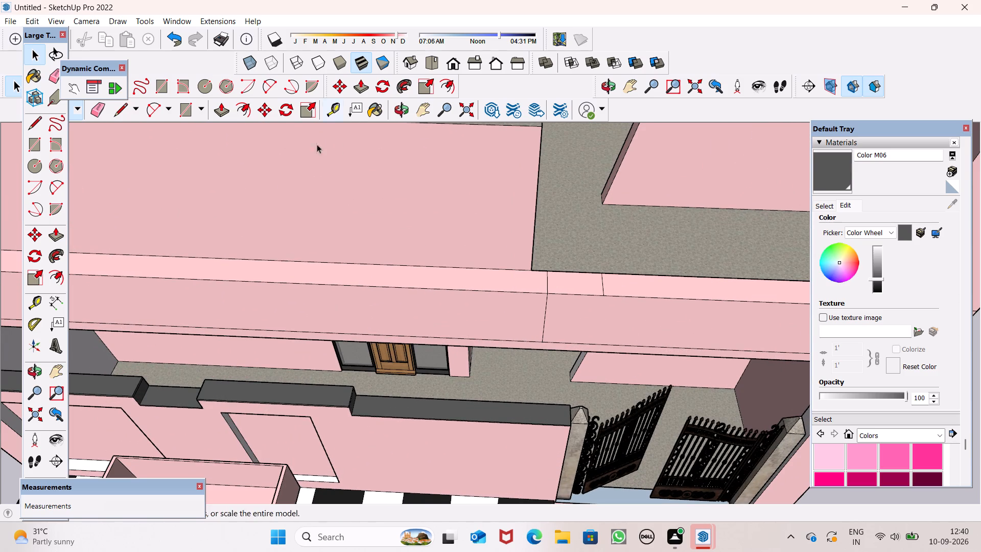
left_click(126, 107)
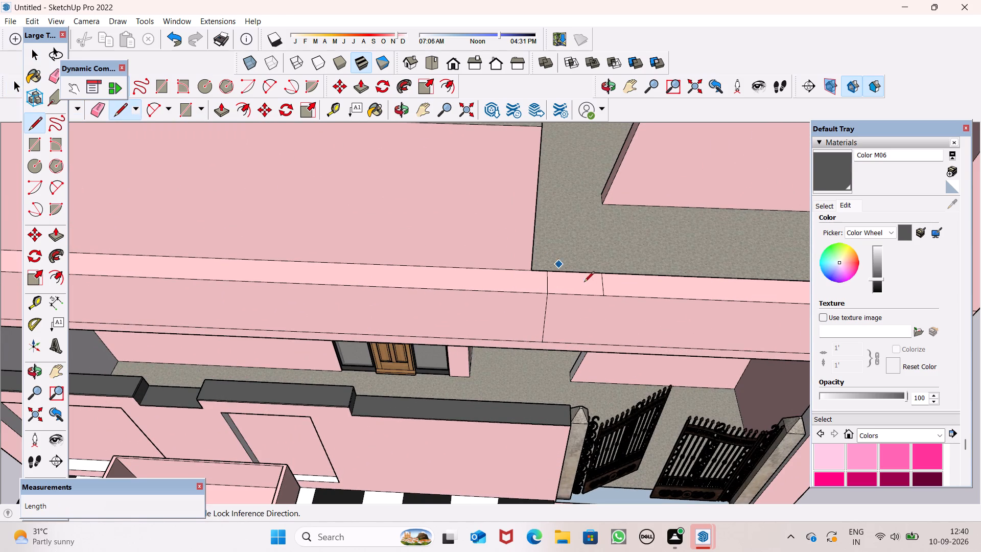
left_click(605, 297)
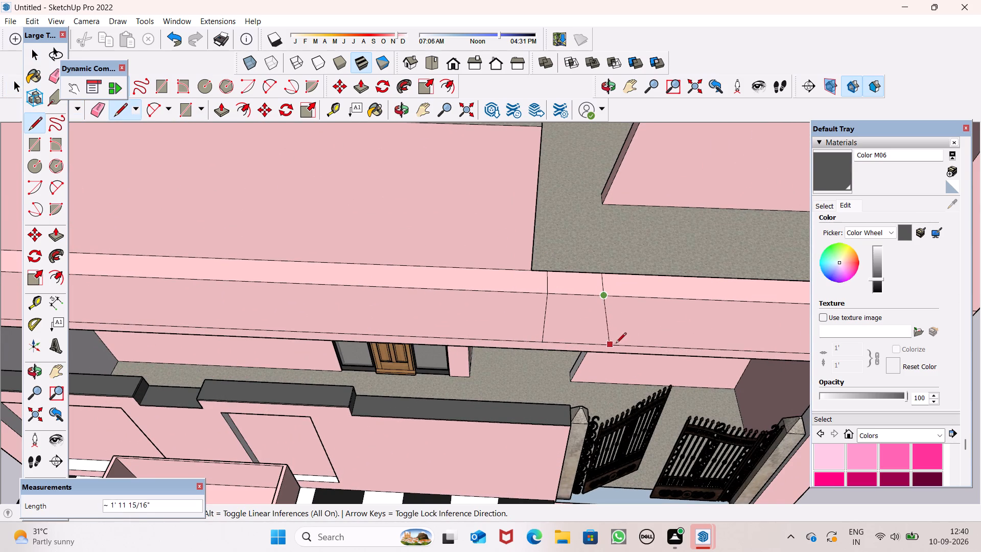
scroll(617, 341, "up", 9)
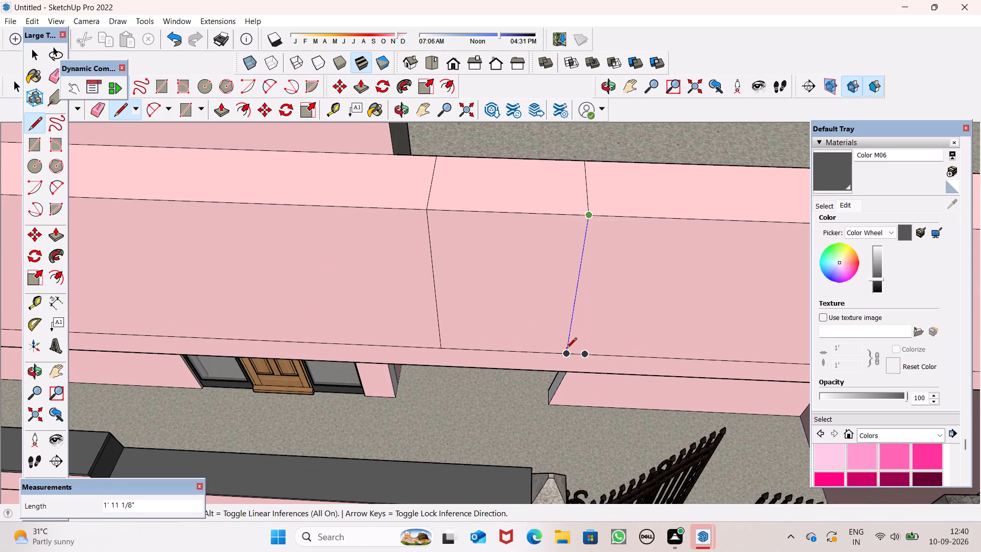
left_click_drag(567, 350, 567, 345)
key("space")
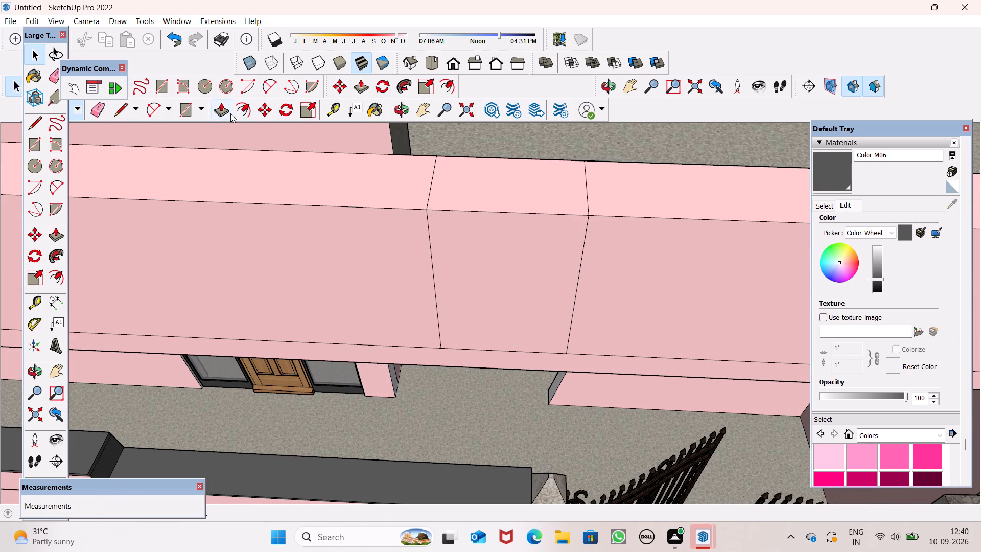
Push the marked patch on the ledge's top down 1' 11 1/8" to cut an opening in the balcony front.
left_click(223, 113)
scroll(579, 247, "up", 1)
middle_click_drag(579, 246, 575, 285)
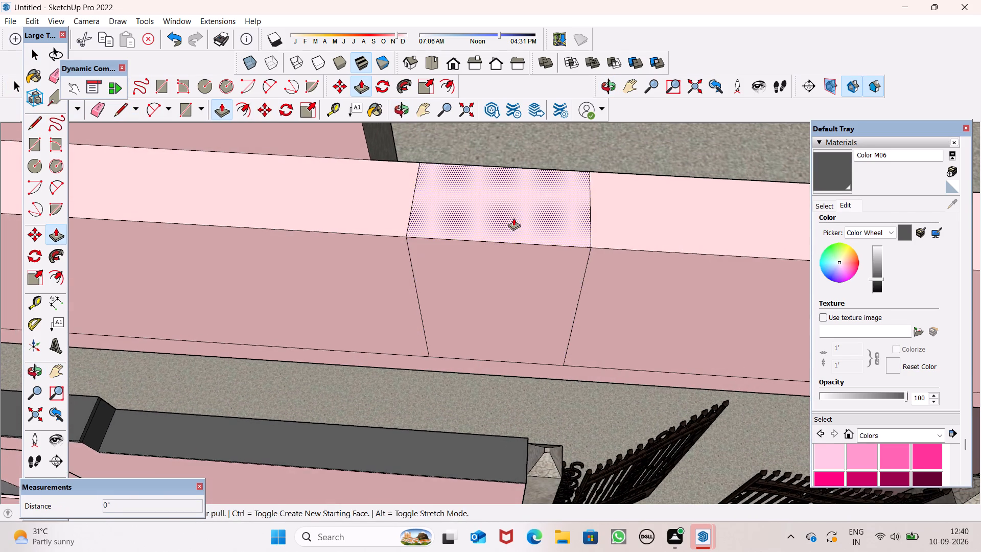
left_click_drag(513, 218, 552, 355)
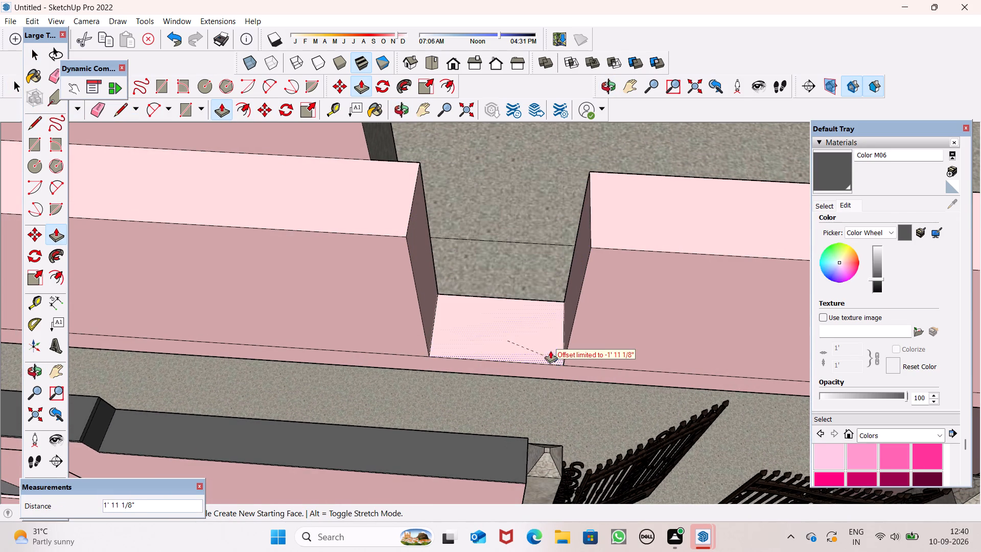
middle_click_drag(551, 354, 539, 248)
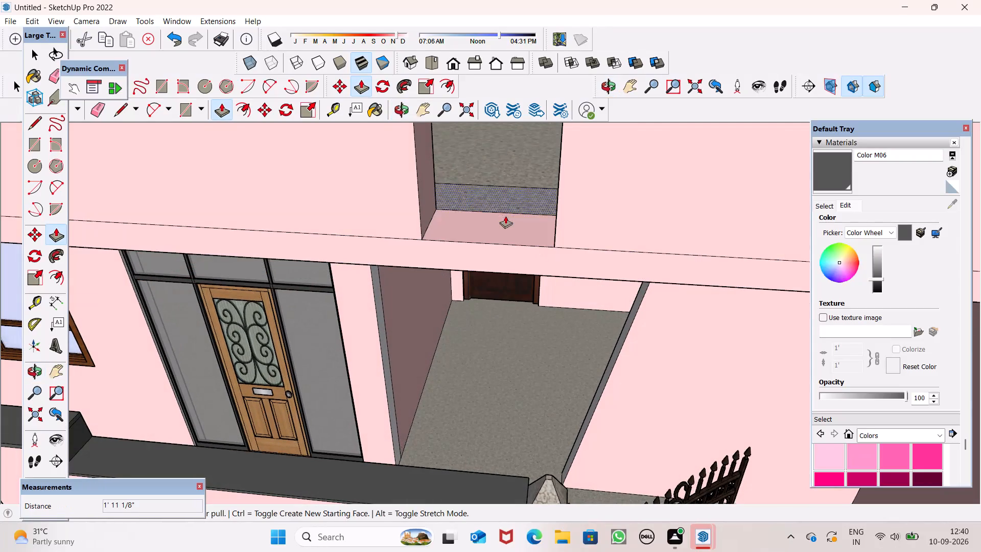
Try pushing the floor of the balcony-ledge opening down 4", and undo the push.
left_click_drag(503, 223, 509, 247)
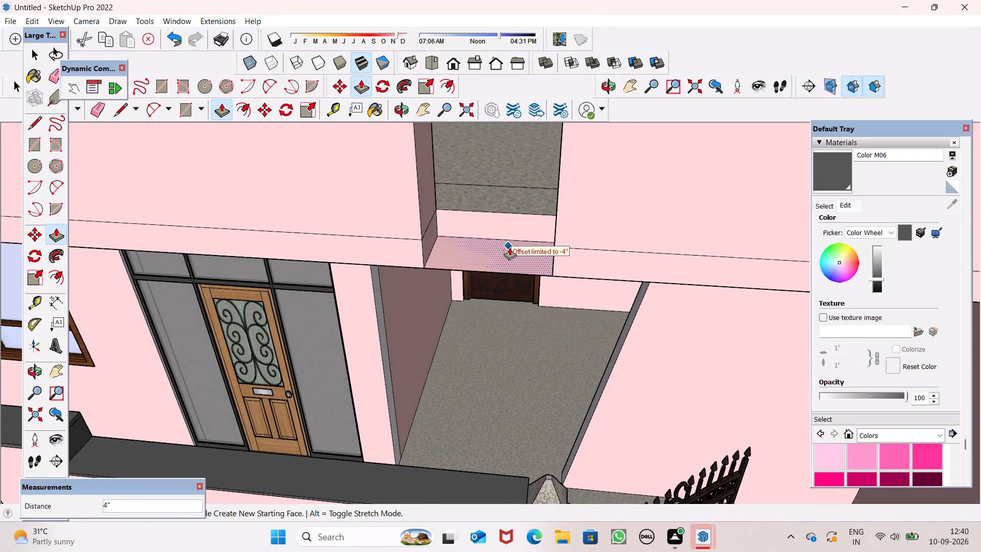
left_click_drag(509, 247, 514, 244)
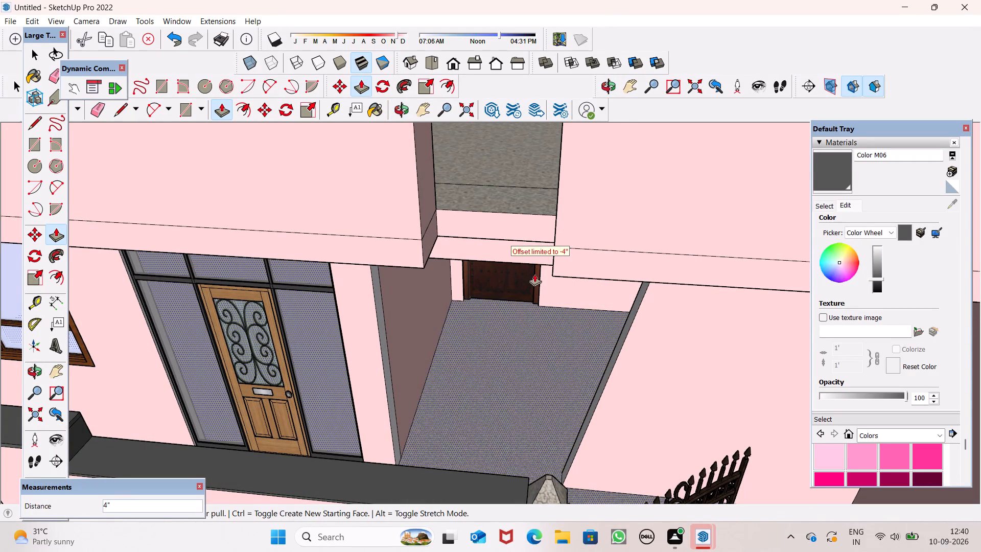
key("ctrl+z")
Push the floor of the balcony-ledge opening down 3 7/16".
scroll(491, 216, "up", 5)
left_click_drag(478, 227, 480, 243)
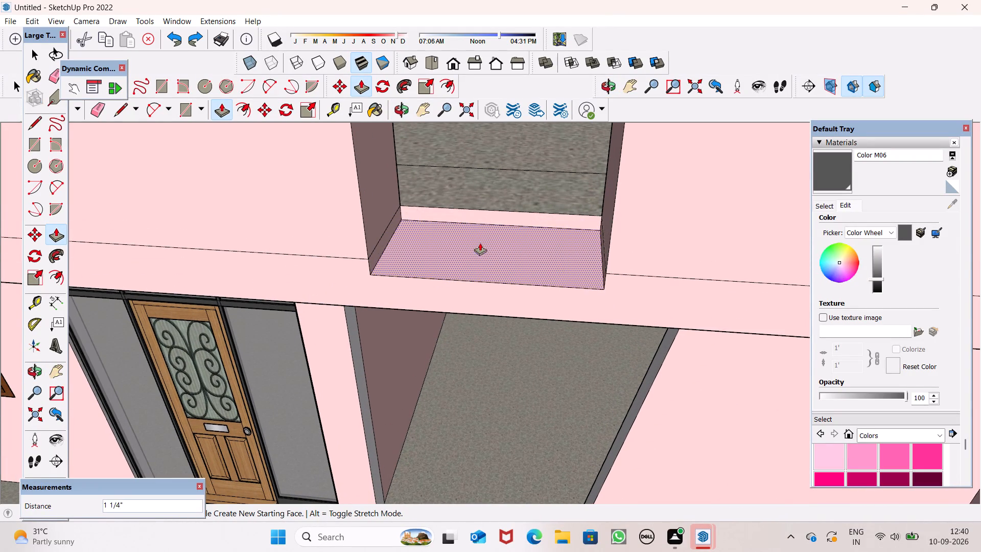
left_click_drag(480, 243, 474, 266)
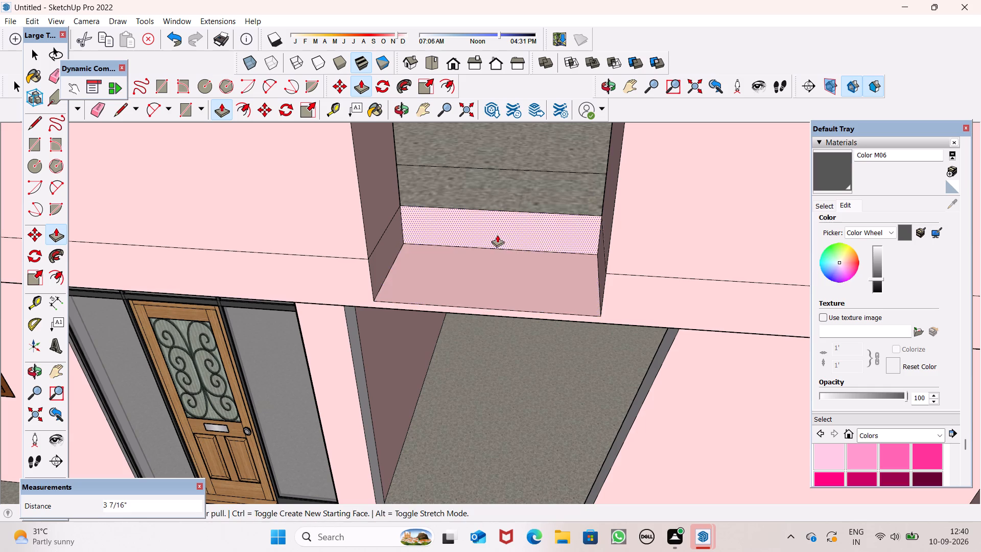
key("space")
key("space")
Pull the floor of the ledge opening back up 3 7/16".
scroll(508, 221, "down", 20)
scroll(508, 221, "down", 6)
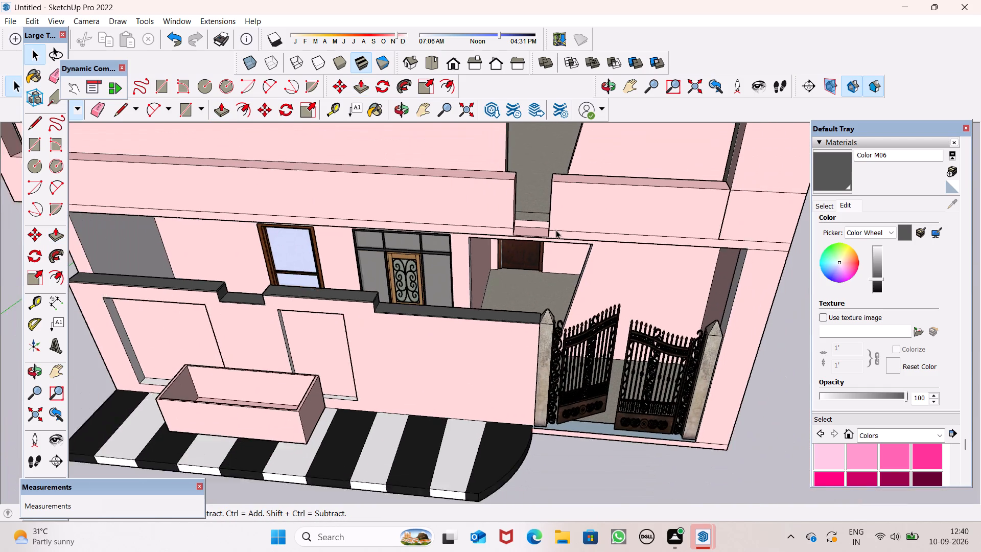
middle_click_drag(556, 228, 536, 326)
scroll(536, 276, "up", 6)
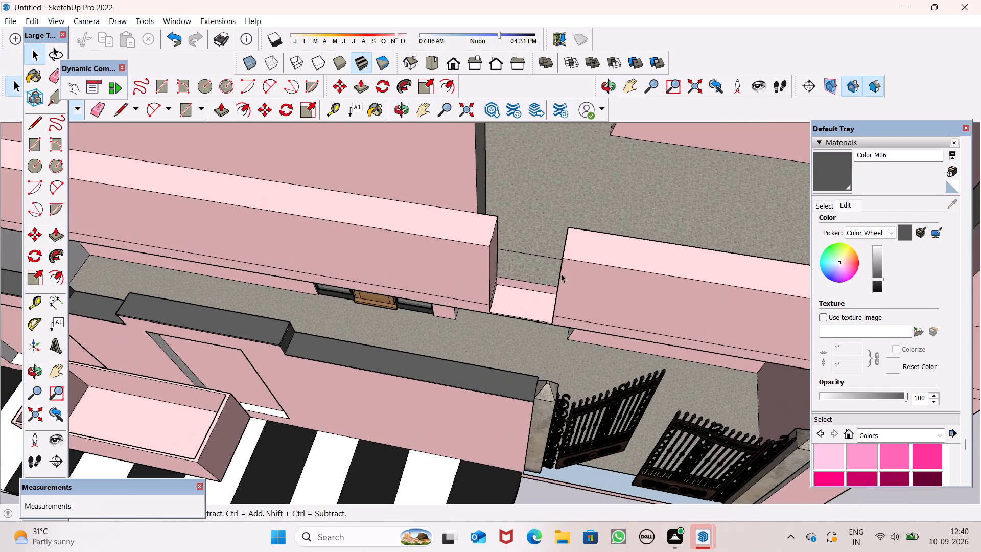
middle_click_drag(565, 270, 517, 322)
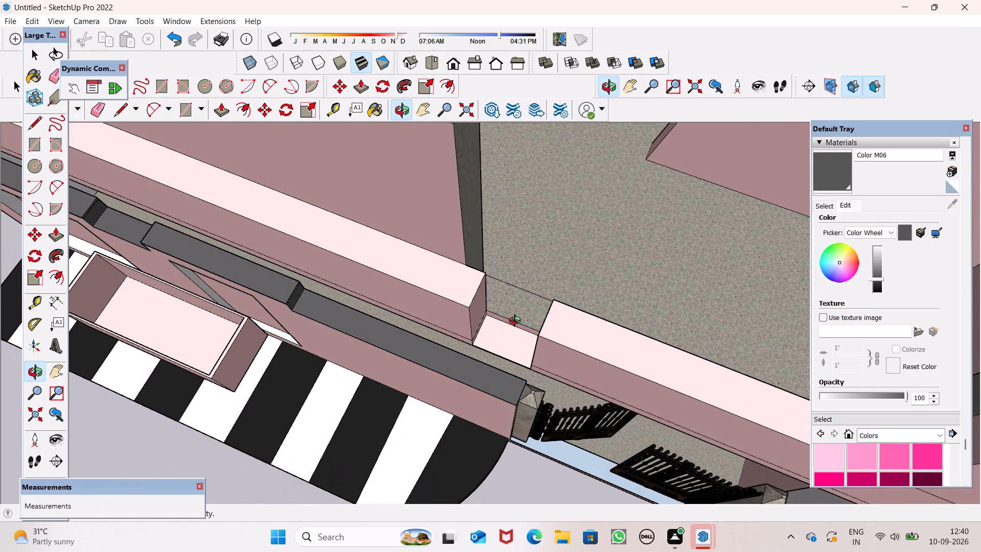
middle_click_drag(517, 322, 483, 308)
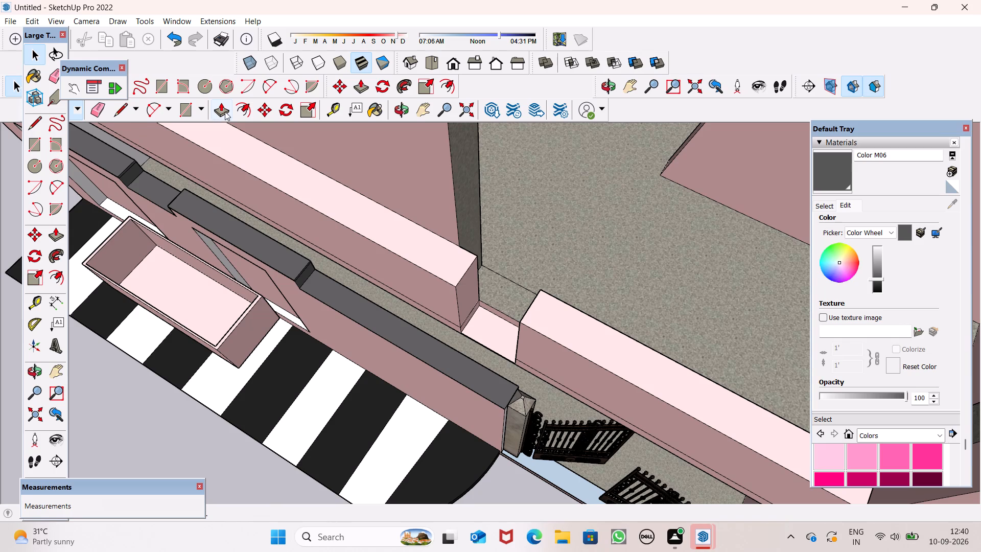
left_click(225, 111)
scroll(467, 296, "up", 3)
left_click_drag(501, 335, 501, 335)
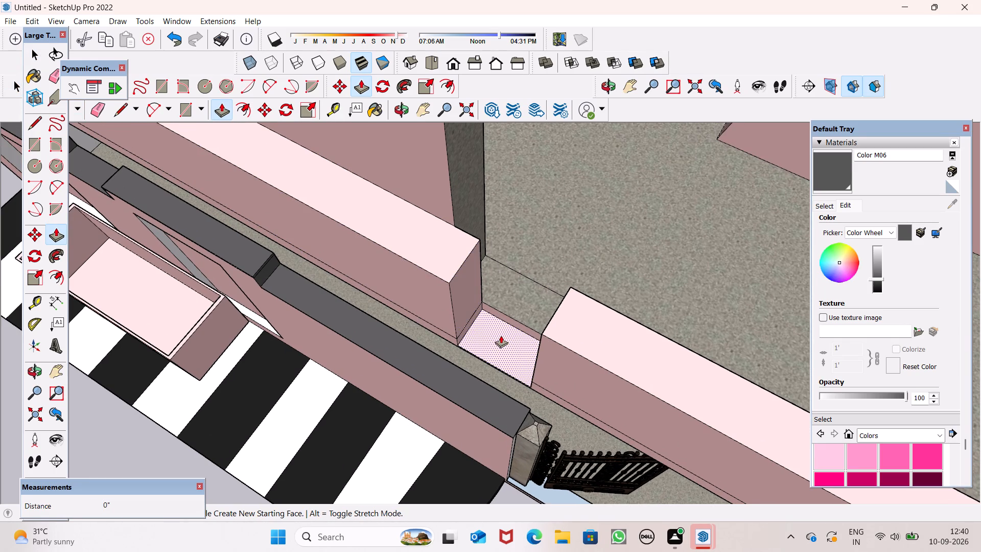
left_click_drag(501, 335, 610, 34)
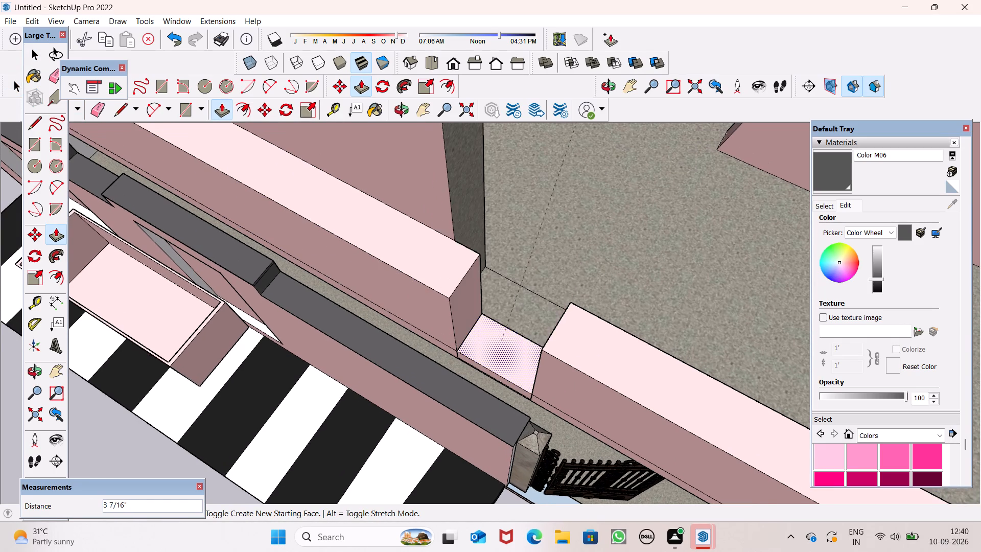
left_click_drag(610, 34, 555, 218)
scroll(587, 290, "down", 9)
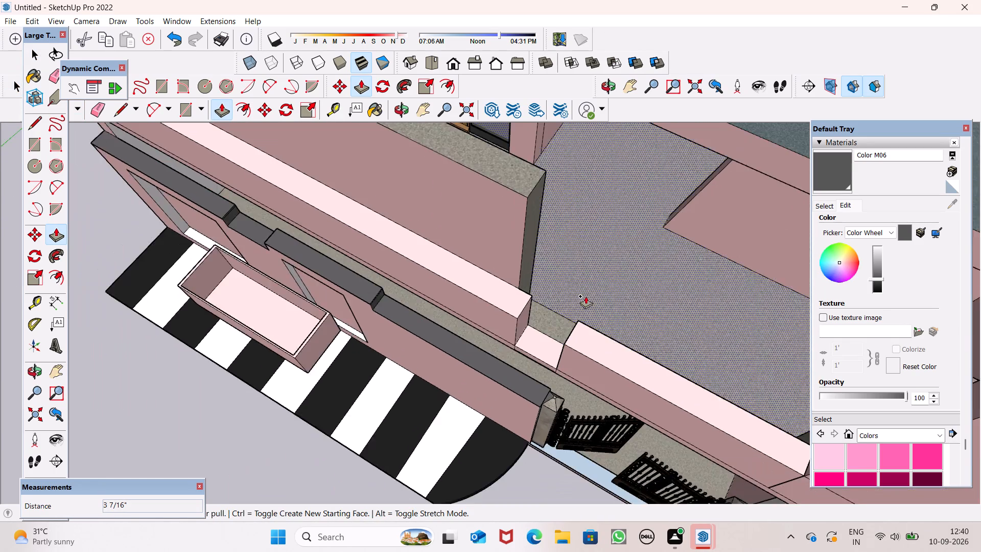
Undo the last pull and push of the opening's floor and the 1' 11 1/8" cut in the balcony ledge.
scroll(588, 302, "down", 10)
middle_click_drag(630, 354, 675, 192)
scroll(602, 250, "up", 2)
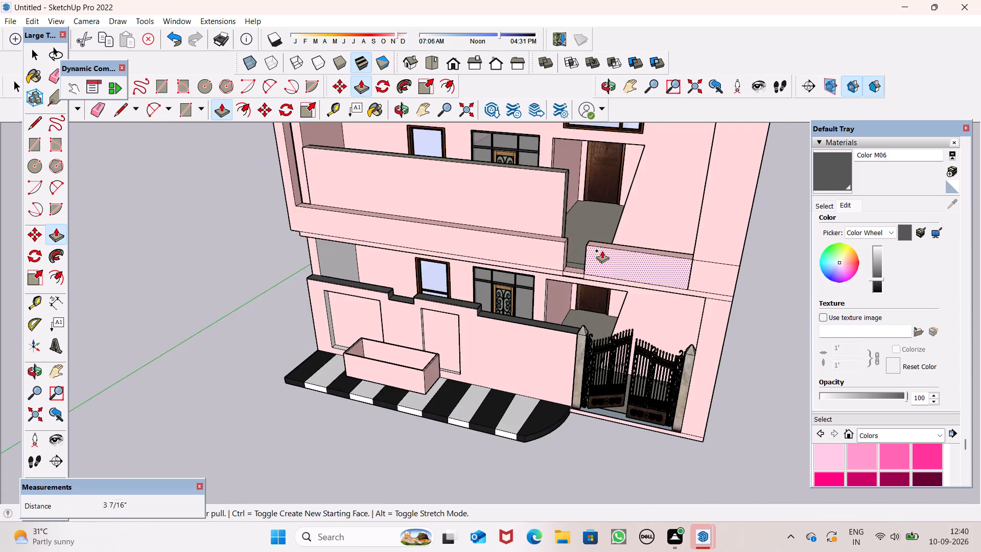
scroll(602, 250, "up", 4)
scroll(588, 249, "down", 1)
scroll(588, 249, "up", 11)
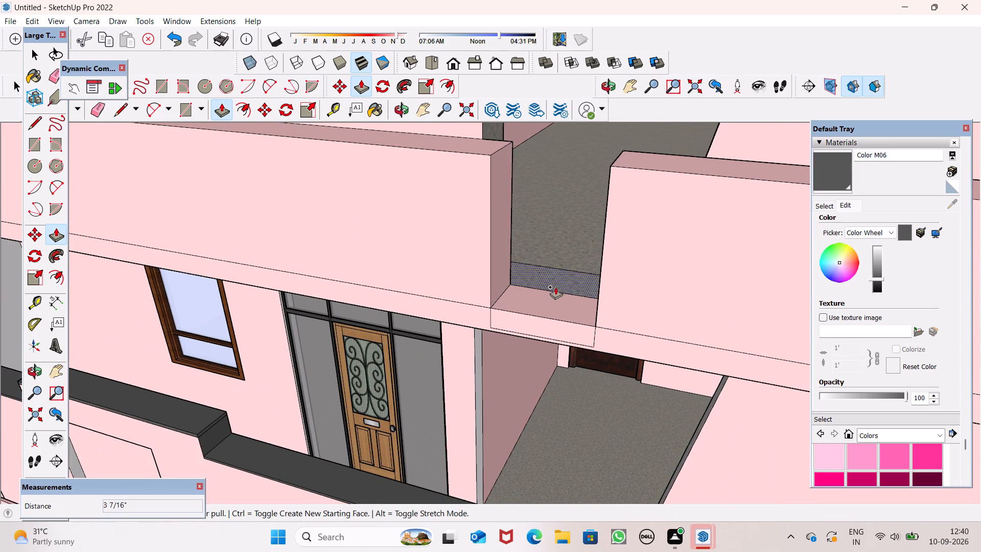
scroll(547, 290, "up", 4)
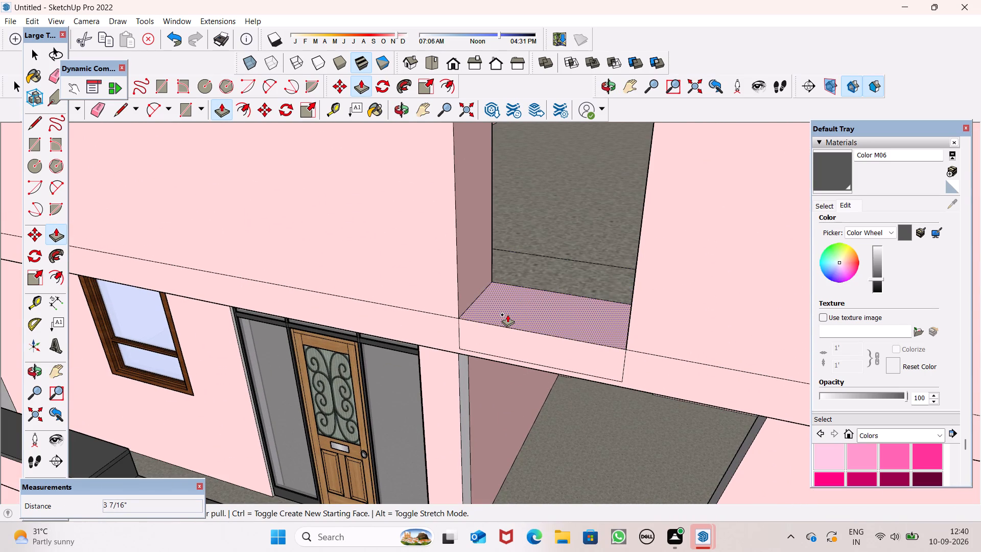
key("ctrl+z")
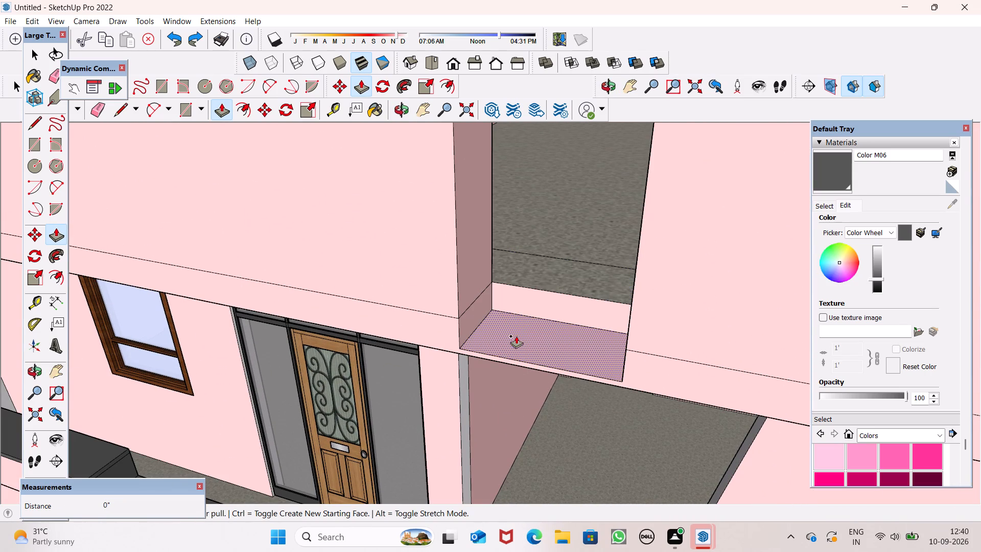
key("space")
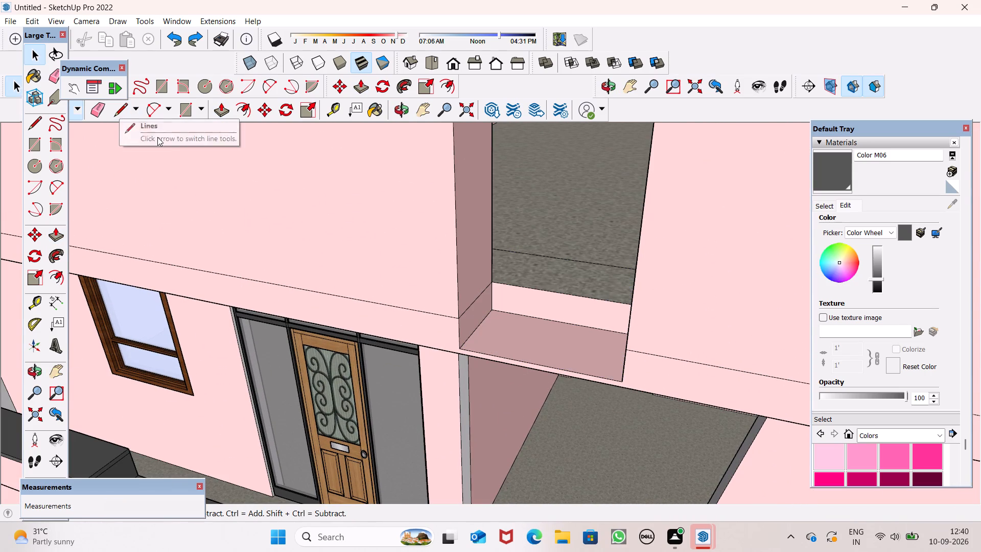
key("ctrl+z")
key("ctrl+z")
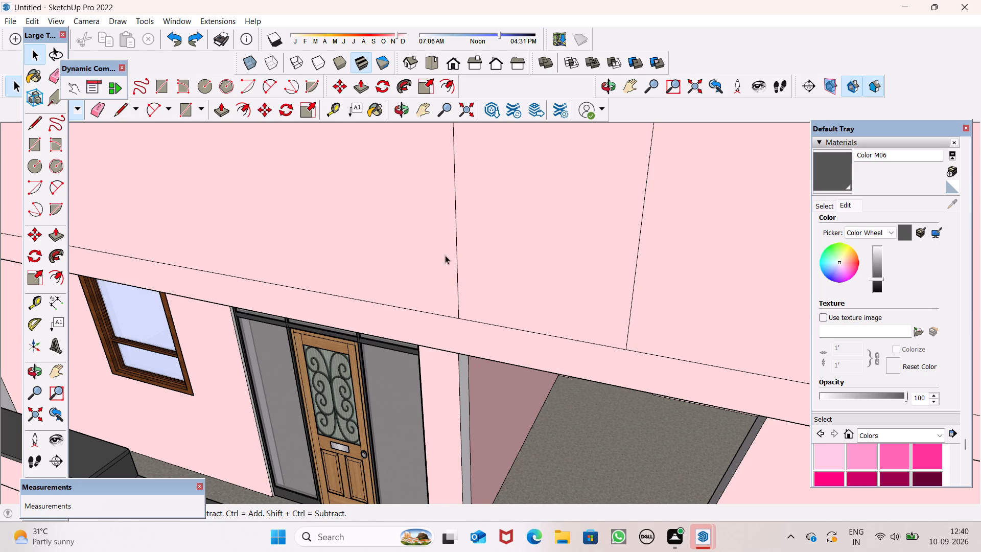
Erase the two vertical lines on the balcony ledge's front face, keeping the cross lines on its top.
scroll(487, 270, "down", 8)
scroll(550, 299, "down", 3)
scroll(550, 300, "up", 1)
middle_click_drag(565, 289, 606, 357)
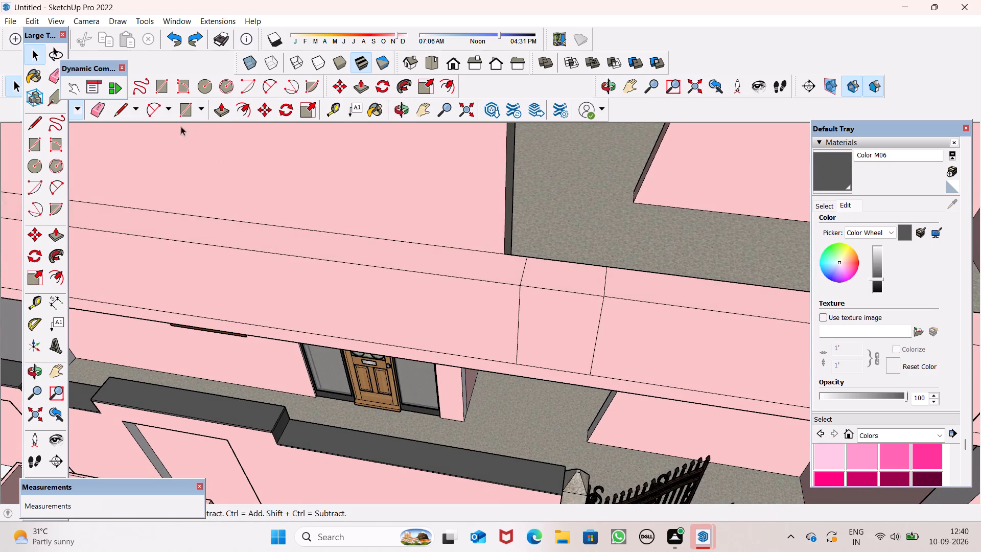
left_click_drag(97, 109, 108, 116)
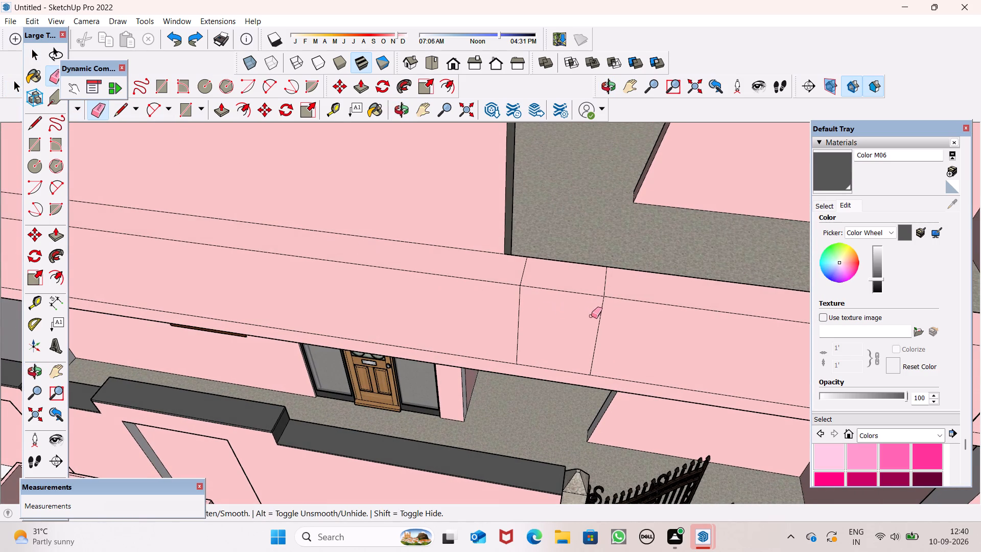
left_click_drag(611, 323, 507, 325)
key("space")
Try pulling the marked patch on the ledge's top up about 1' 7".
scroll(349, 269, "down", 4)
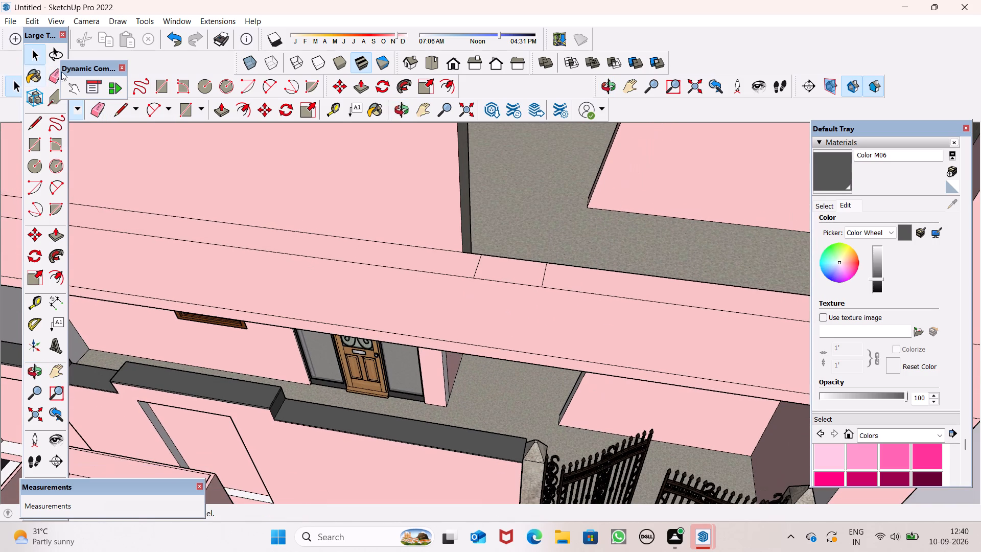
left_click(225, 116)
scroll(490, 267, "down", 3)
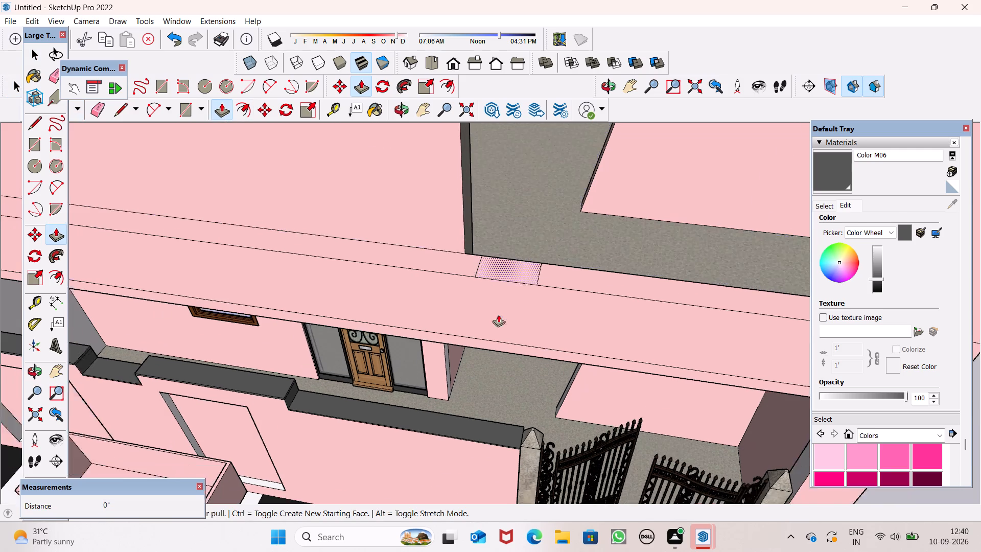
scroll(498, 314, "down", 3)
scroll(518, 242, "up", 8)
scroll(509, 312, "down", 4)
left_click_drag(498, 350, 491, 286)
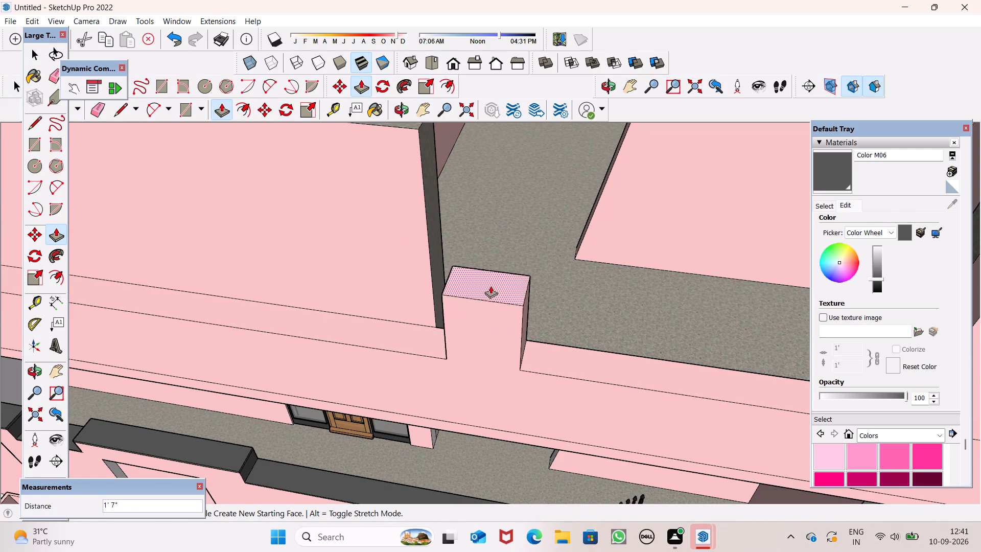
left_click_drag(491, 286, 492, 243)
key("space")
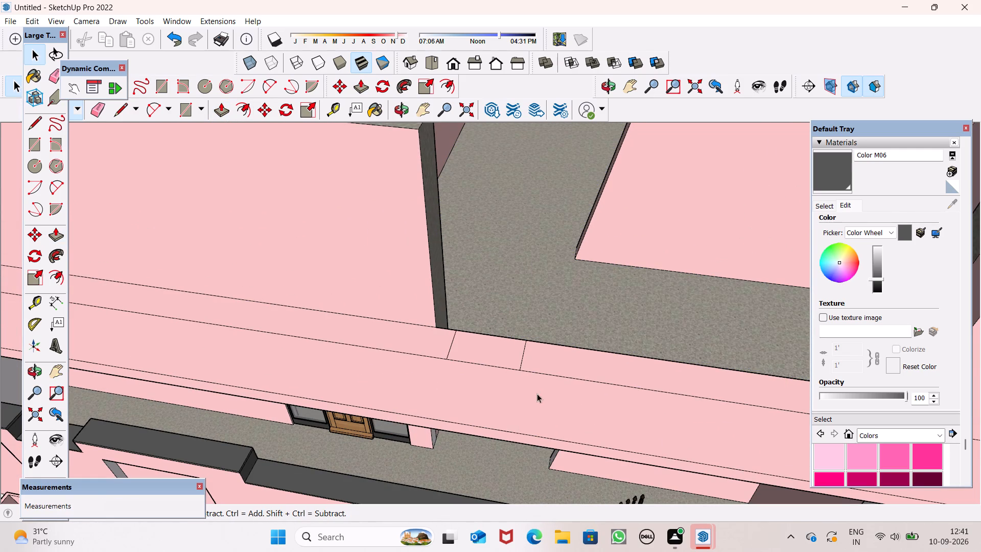
Draw two vertical lines, the first 2' 3 1/8" long, from the cross lines' front ends to the bottom edge of the ledge's front.
left_click(121, 110)
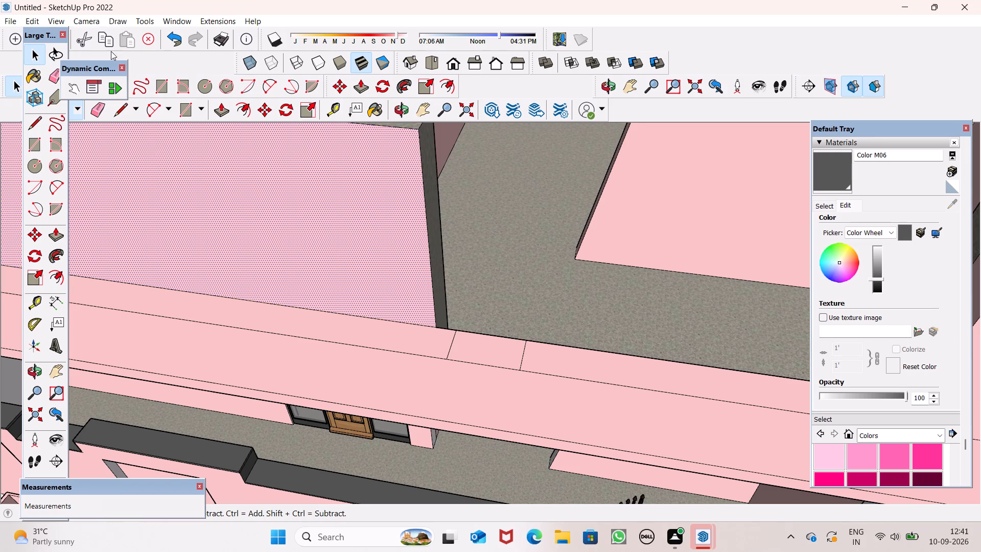
left_click(116, 110)
scroll(542, 427, "down", 6)
middle_click_drag(580, 450, 572, 351)
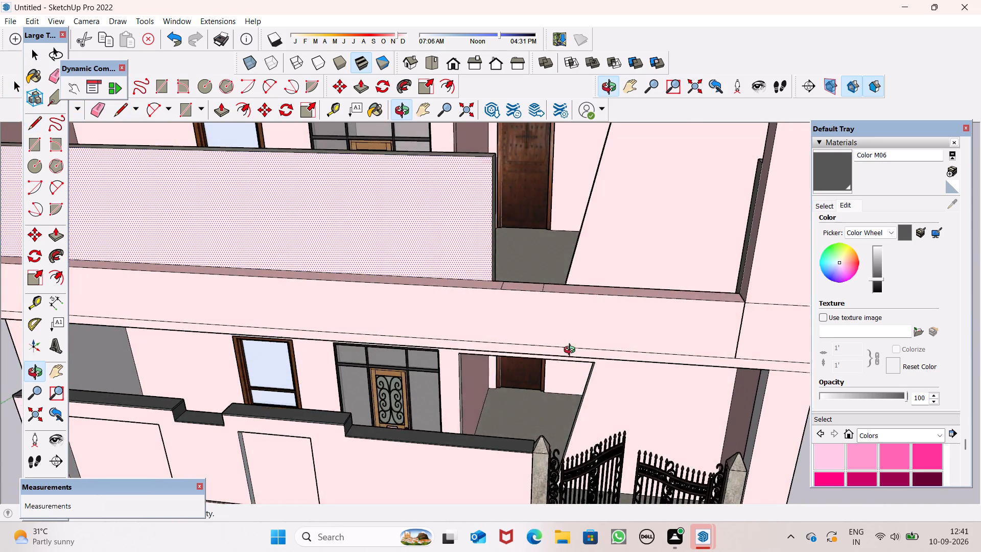
middle_click_drag(572, 351, 581, 354)
scroll(498, 304, "up", 3)
scroll(502, 295, "down", 1)
scroll(502, 294, "up", 2)
left_click_drag(488, 276, 488, 278)
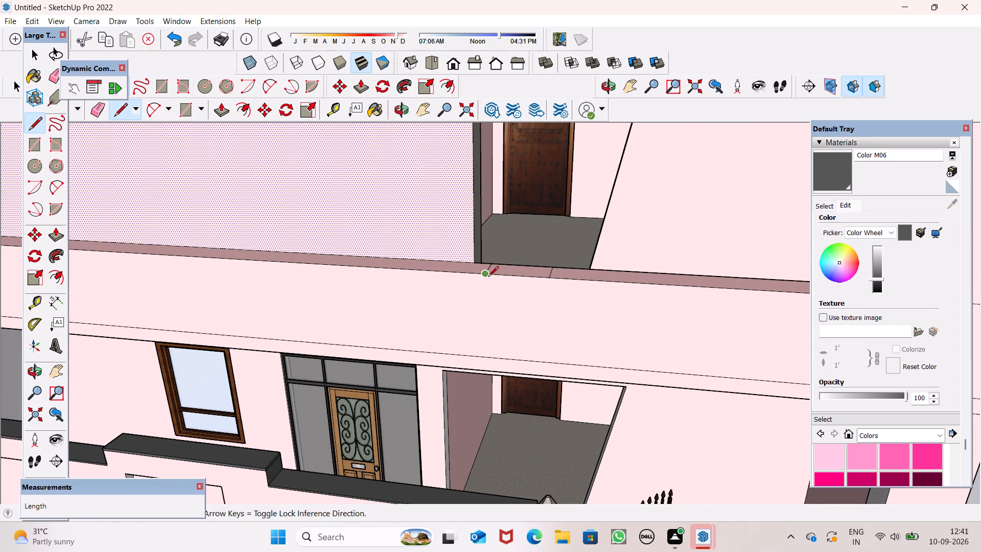
left_click_drag(488, 278, 486, 284)
left_click(481, 370)
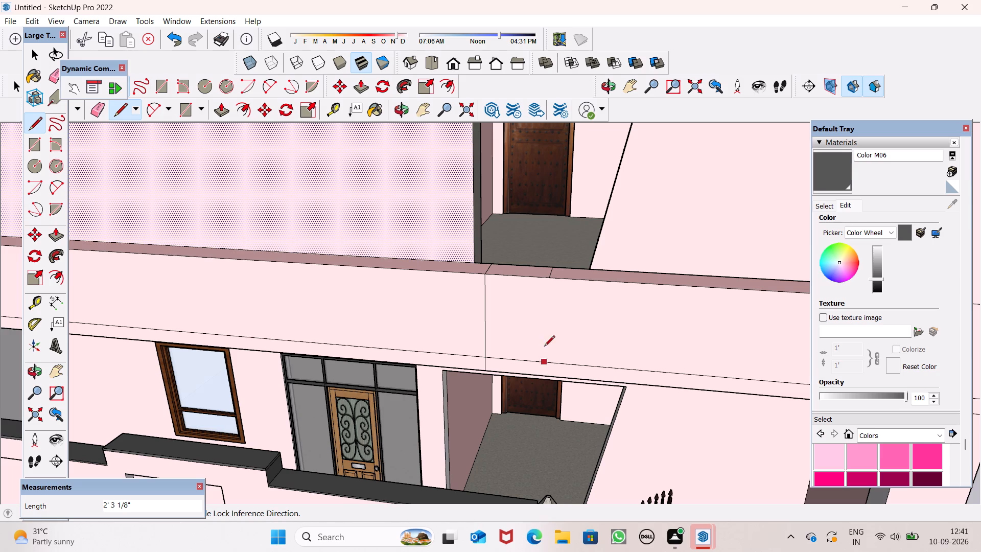
left_click(551, 280)
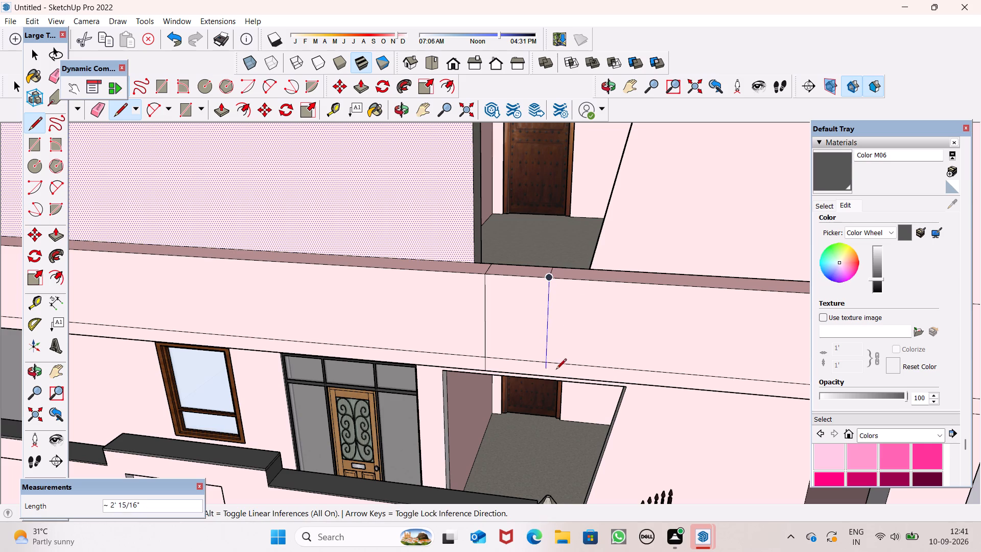
left_click(550, 376)
key("space")
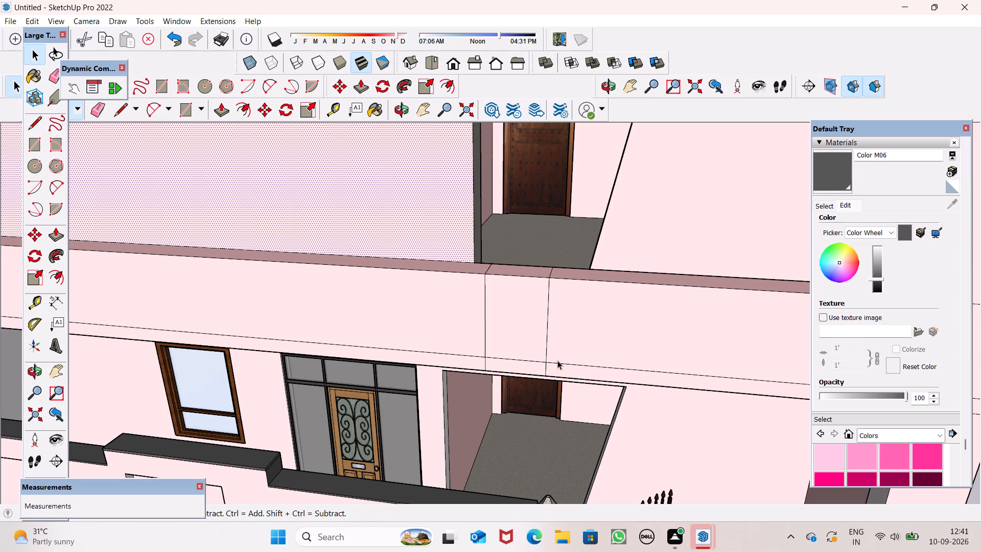
Erase the horizontal line segment between the two vertical lines near the bottom of the ledge's front face.
scroll(559, 368, "down", 5)
middle_click_drag(563, 369, 583, 480)
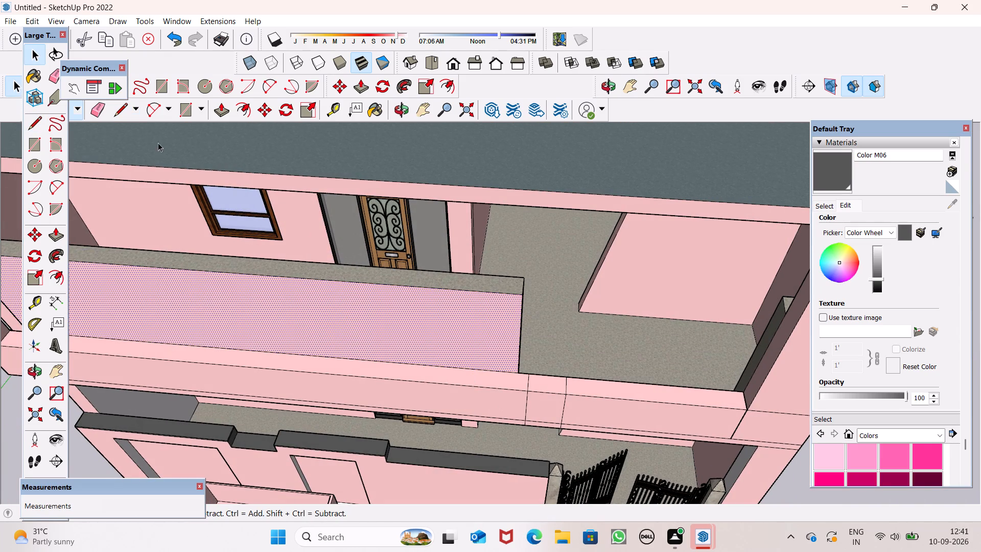
left_click(101, 109)
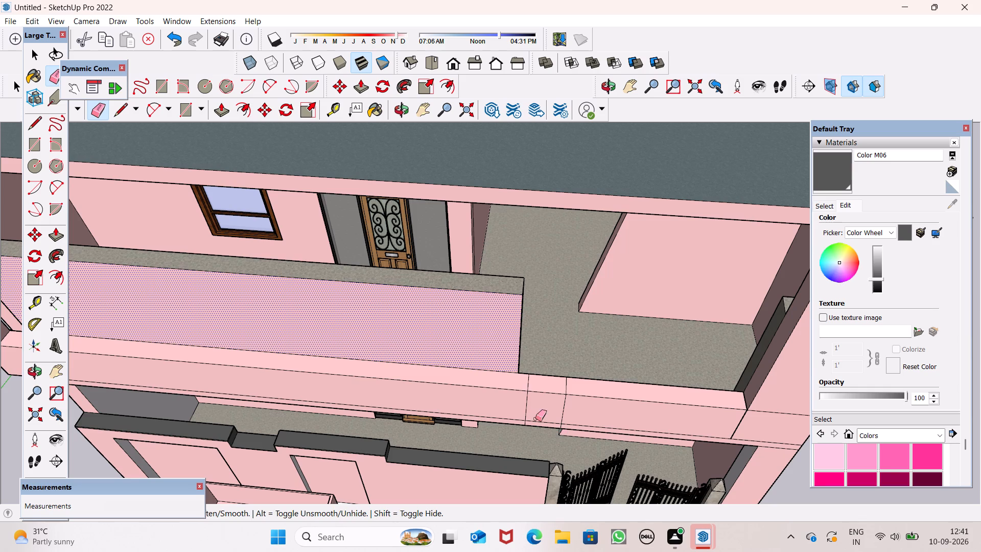
scroll(554, 454, "up", 8)
middle_click_drag(554, 452, 548, 410)
scroll(547, 369, "down", 4)
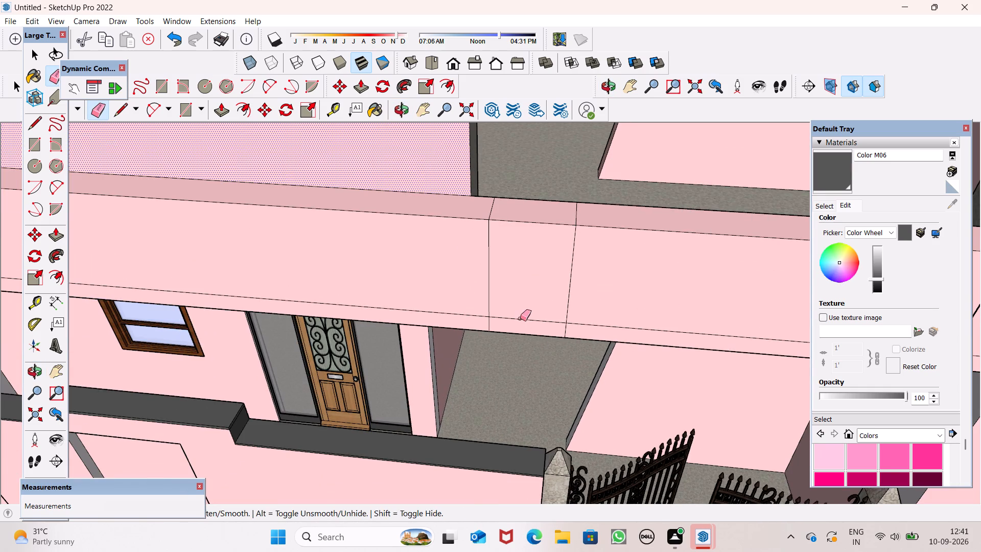
left_click(520, 318)
key("space")
scroll(552, 325, "down", 5)
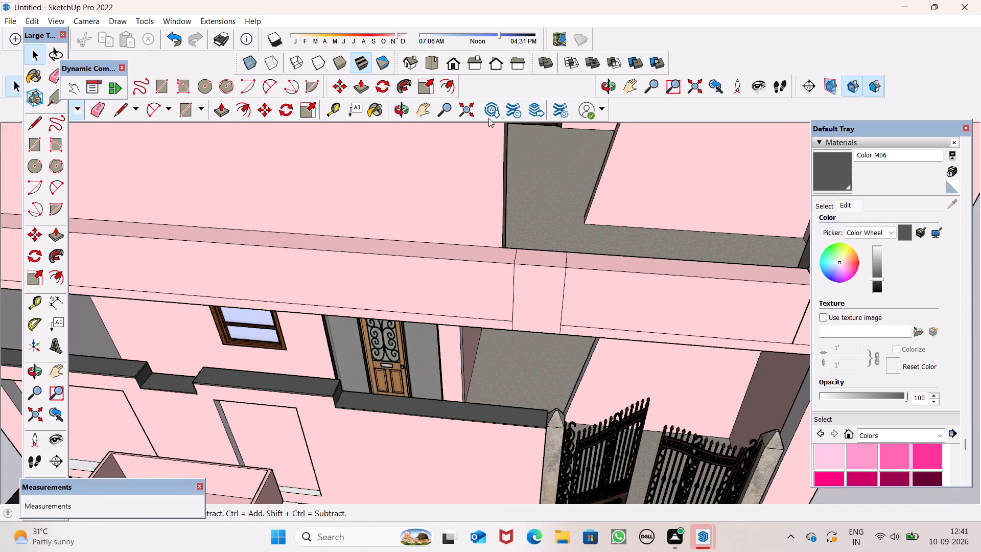
Draw two vertical lines, the first 1' 11 1/8" long, down the balcony ledge's inner face from the cross lines' inner ends to the floor.
left_click(222, 114)
middle_click_drag(569, 301, 396, 404)
scroll(455, 385, "up", 8)
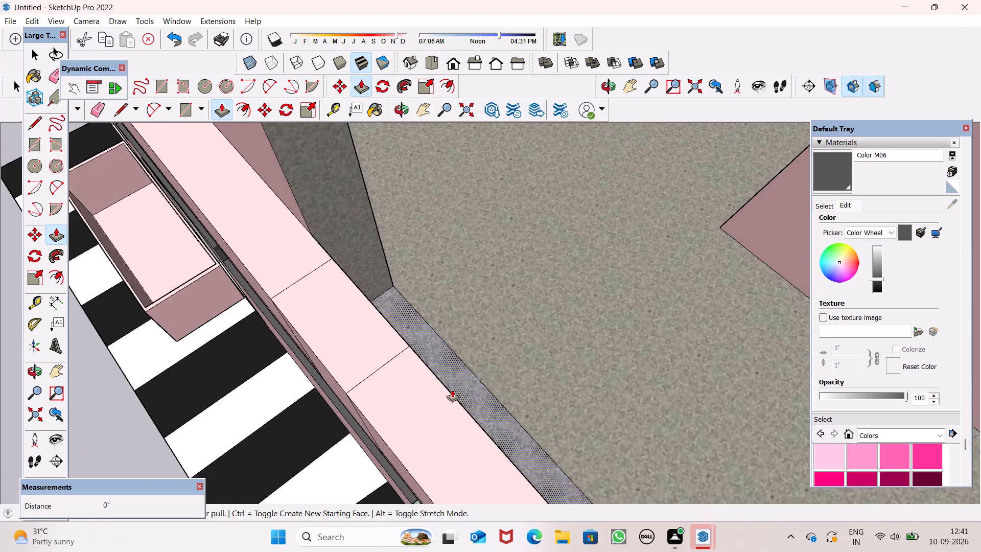
middle_click_drag(452, 393, 245, 393)
scroll(245, 395, "up", 1)
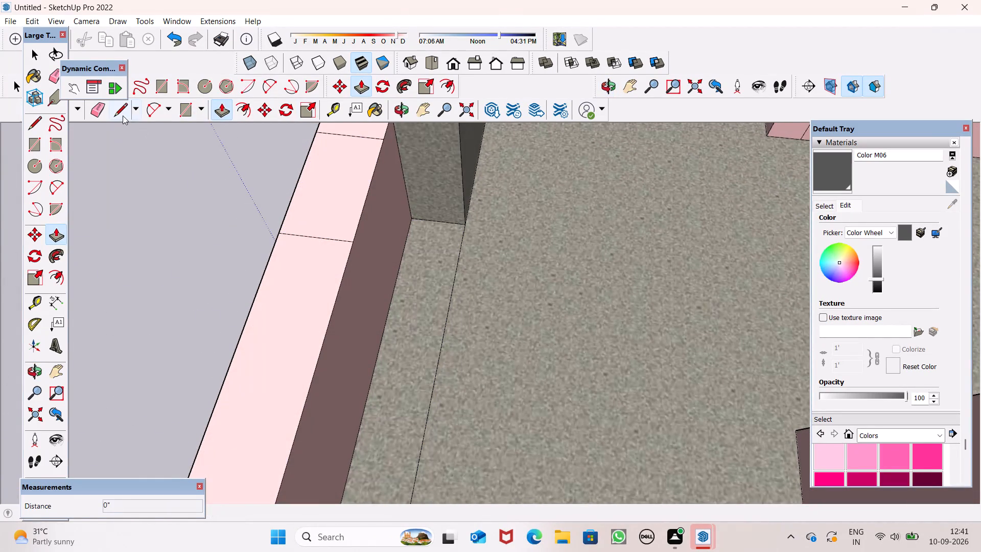
left_click(123, 115)
left_click(351, 241)
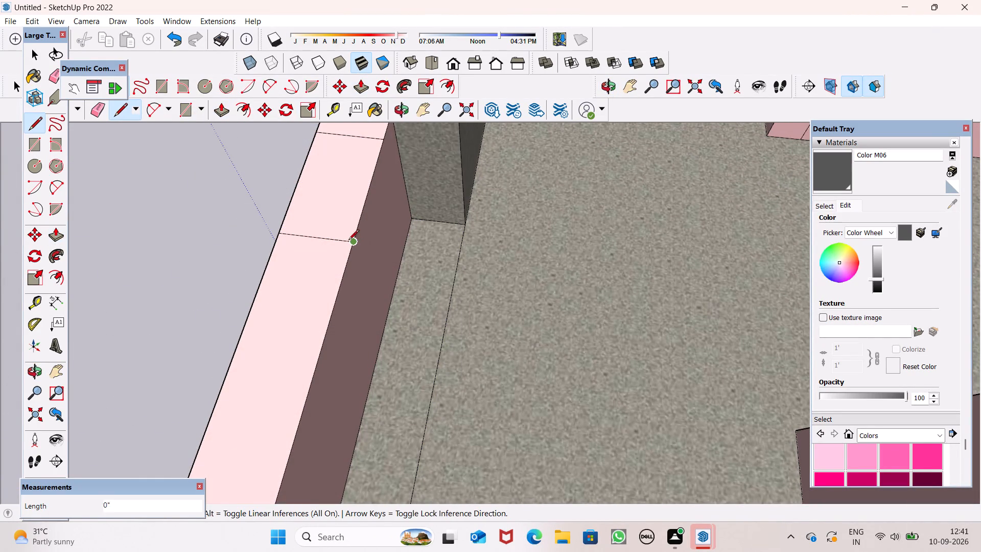
left_click(388, 330)
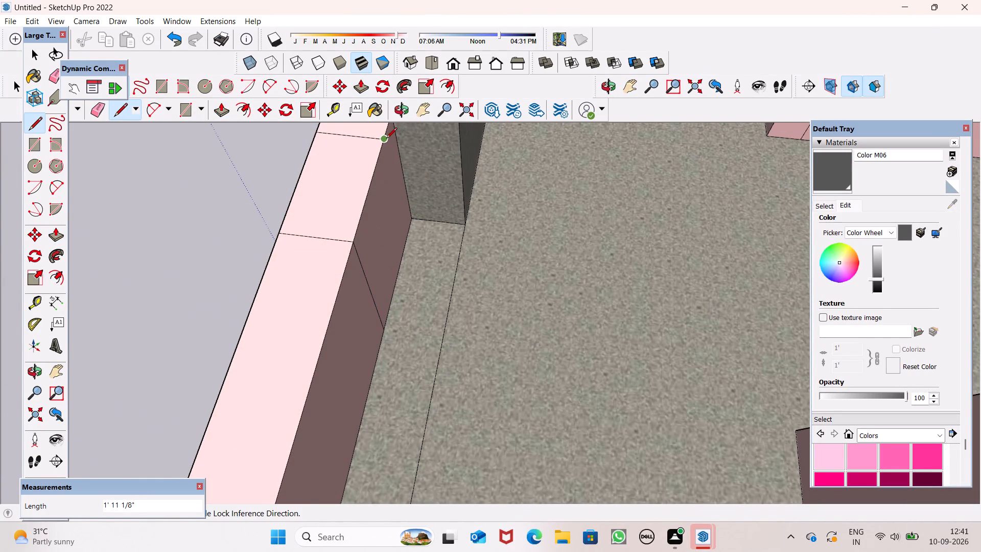
left_click(386, 139)
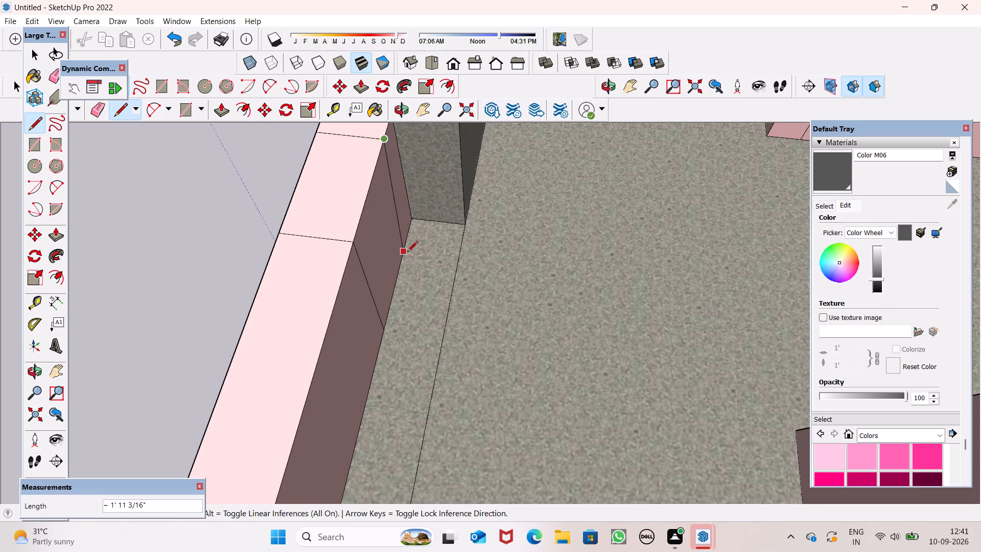
left_click(408, 250)
key("space")
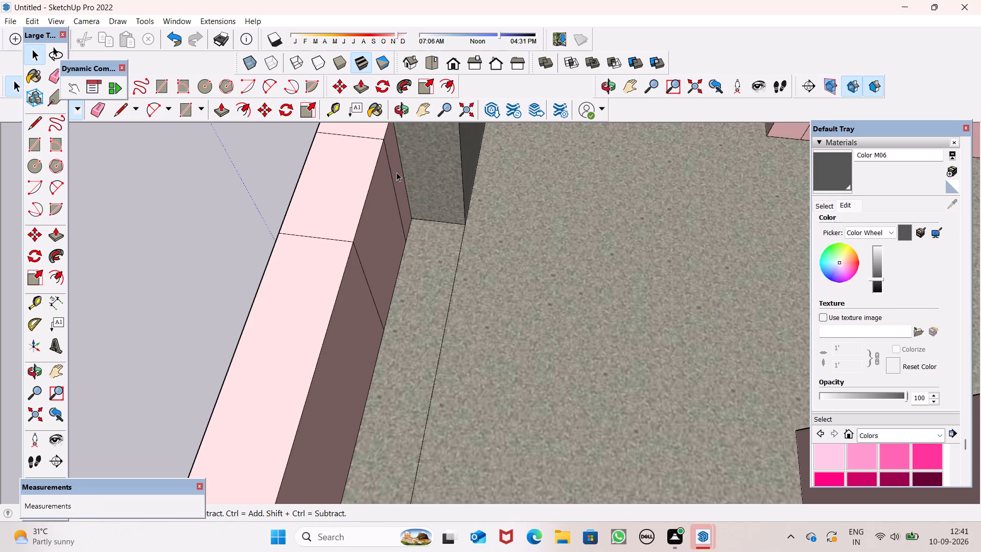
Pull the marked patch on the balcony ledge's top up 8' 6 7/8" to form a column reaching the roof.
scroll(417, 239, "down", 1)
left_click_drag(223, 113, 225, 122)
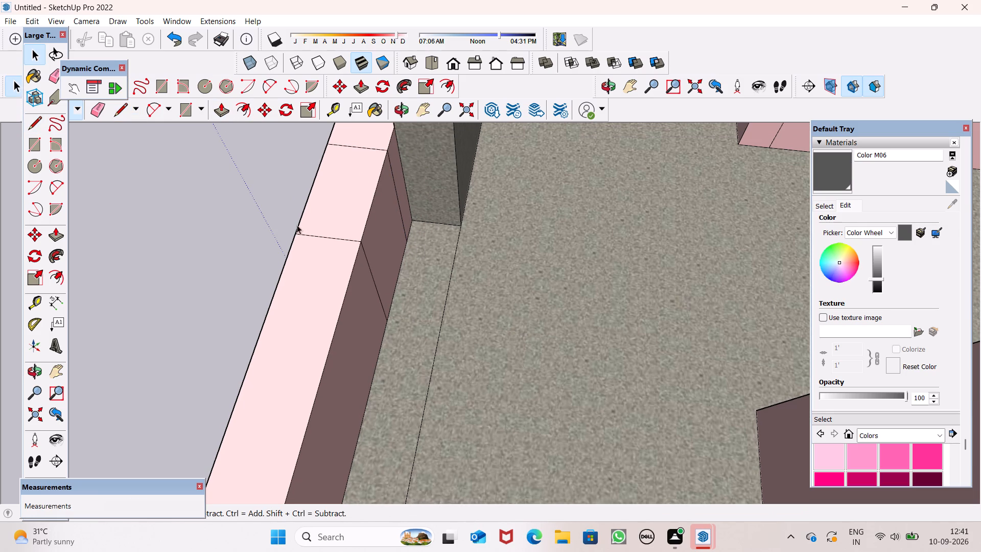
scroll(451, 352, "down", 7)
scroll(492, 343, "down", 6)
scroll(521, 303, "down", 18)
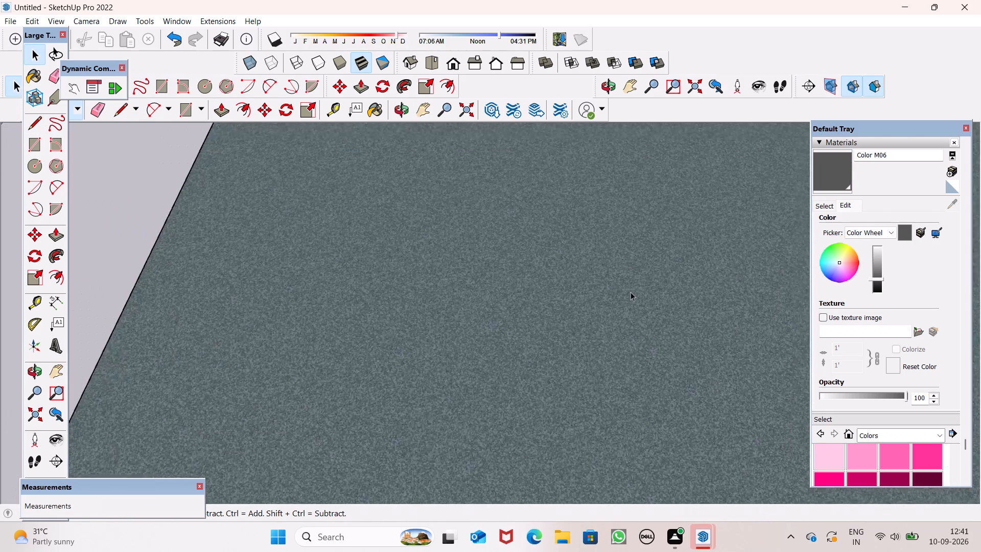
scroll(630, 292, "down", 20)
scroll(630, 292, "down", 11)
middle_click_drag(694, 394, 886, 431)
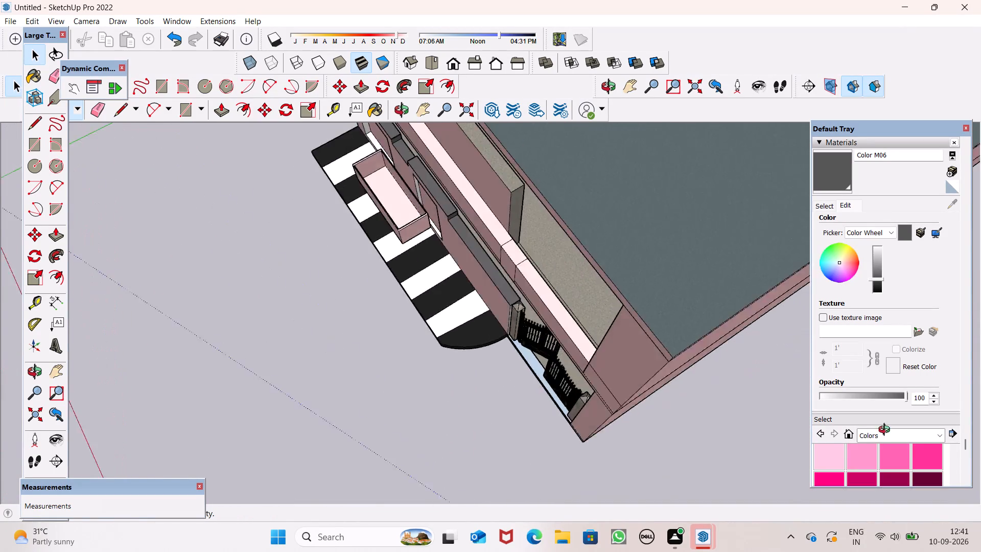
middle_click_drag(886, 431, 972, 378)
middle_click_drag(382, 355, 526, 350)
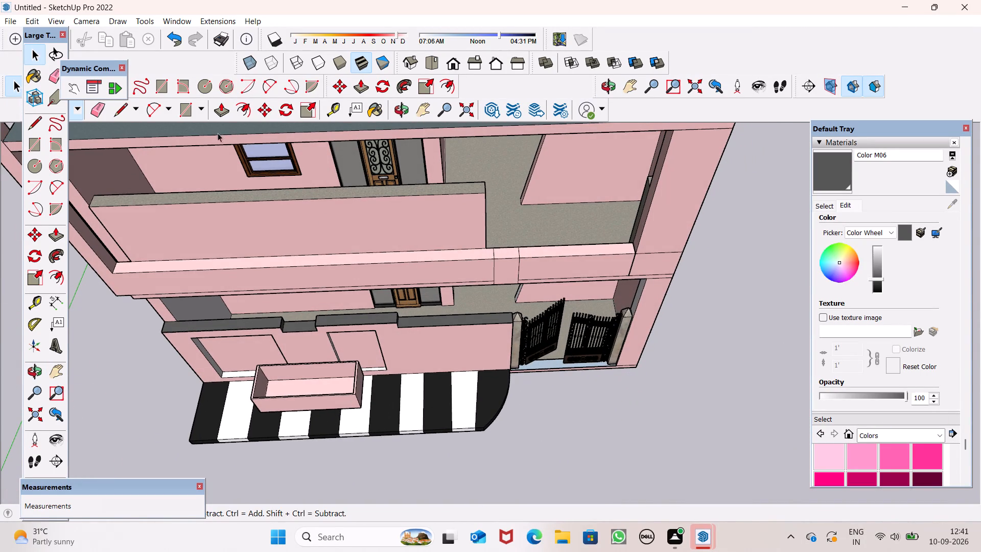
left_click(220, 117)
scroll(472, 289, "down", 3)
scroll(506, 223, "up", 4)
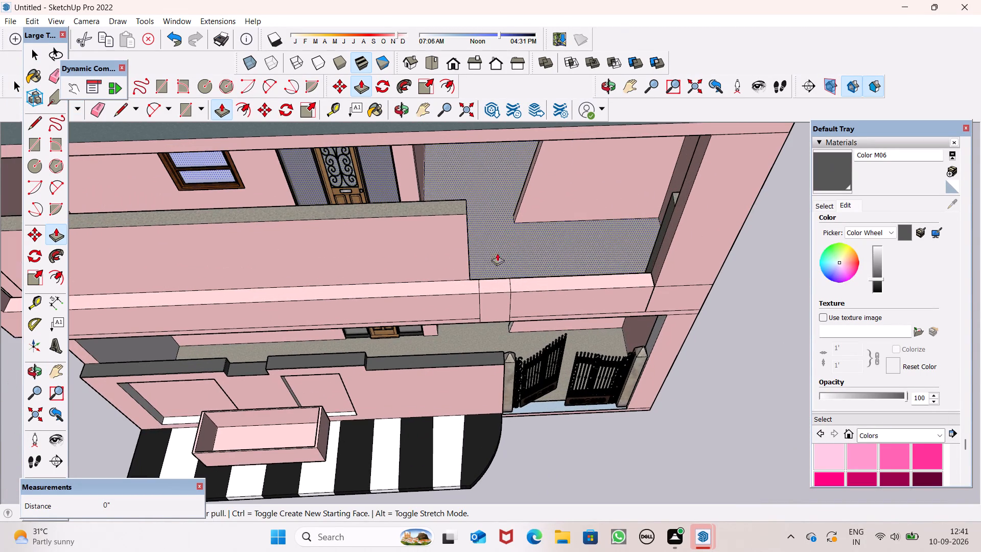
left_click_drag(495, 281, 484, 196)
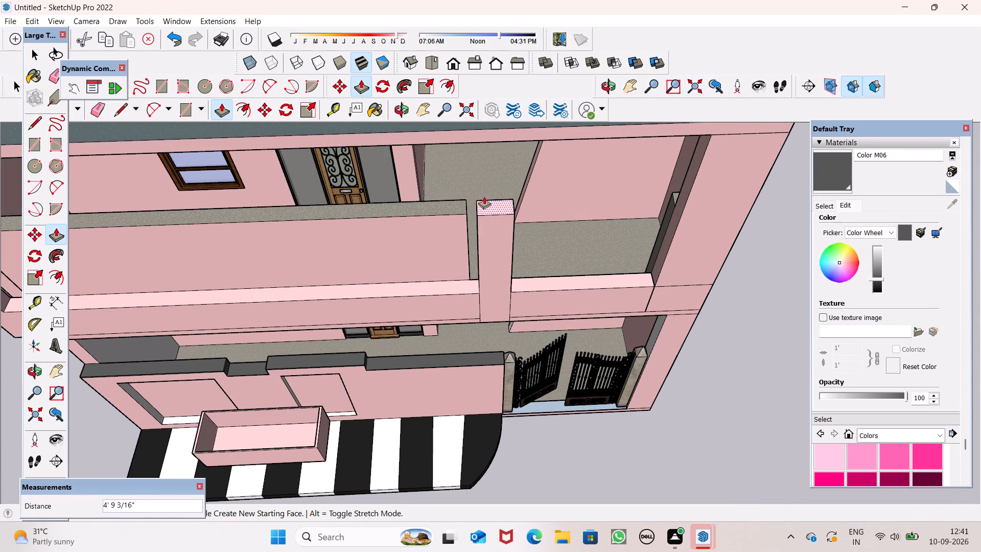
left_click_drag(484, 196, 468, 127)
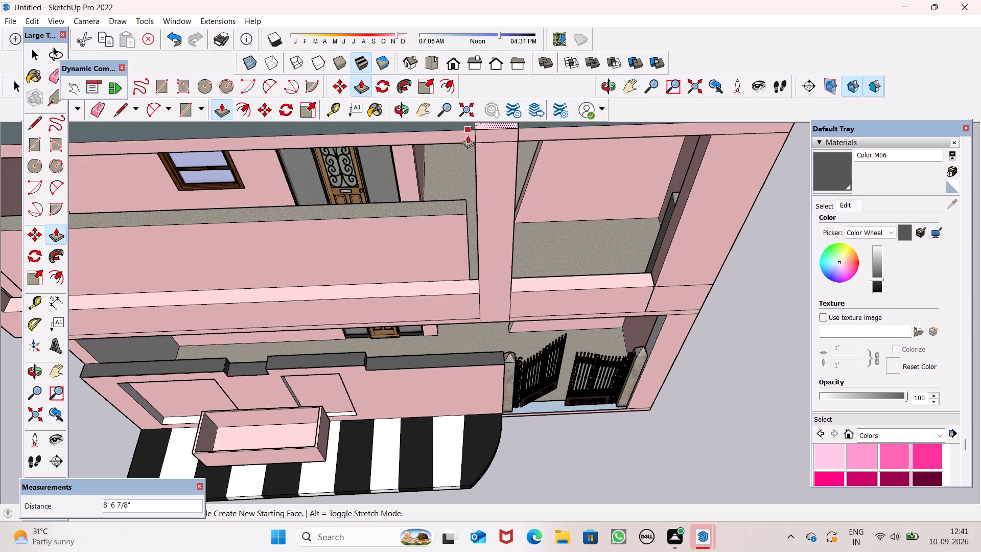
Push the roof slab's narrow front edge face back about 8 7/8", behind the new column.
scroll(479, 220, "down", 7)
middle_click_drag(501, 240, 489, 119)
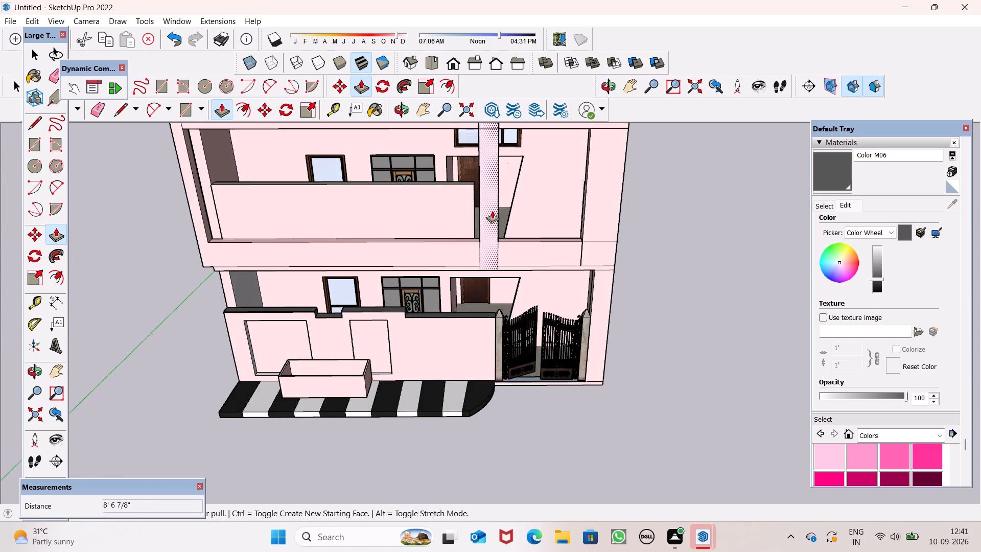
scroll(488, 225, "down", 5)
scroll(515, 165, "up", 1)
middle_click_drag(541, 204, 517, 246)
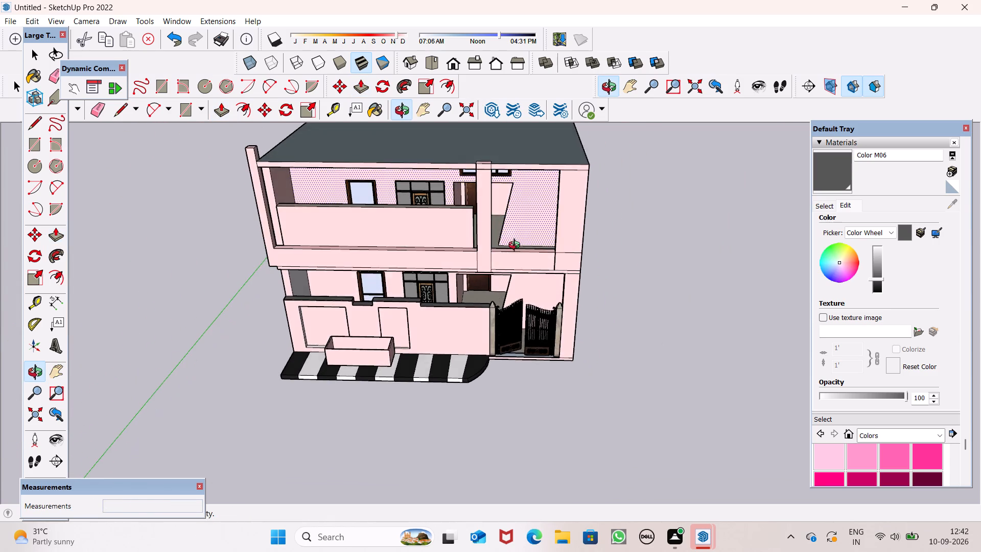
middle_click_drag(517, 246, 475, 253)
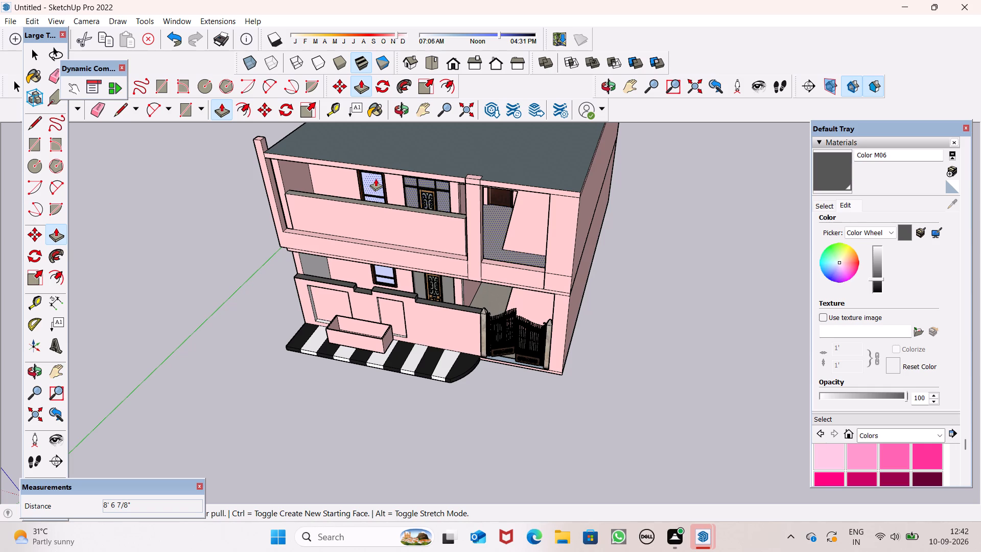
scroll(544, 154, "up", 7)
middle_click_drag(349, 219, 403, 244)
scroll(399, 226, "down", 4)
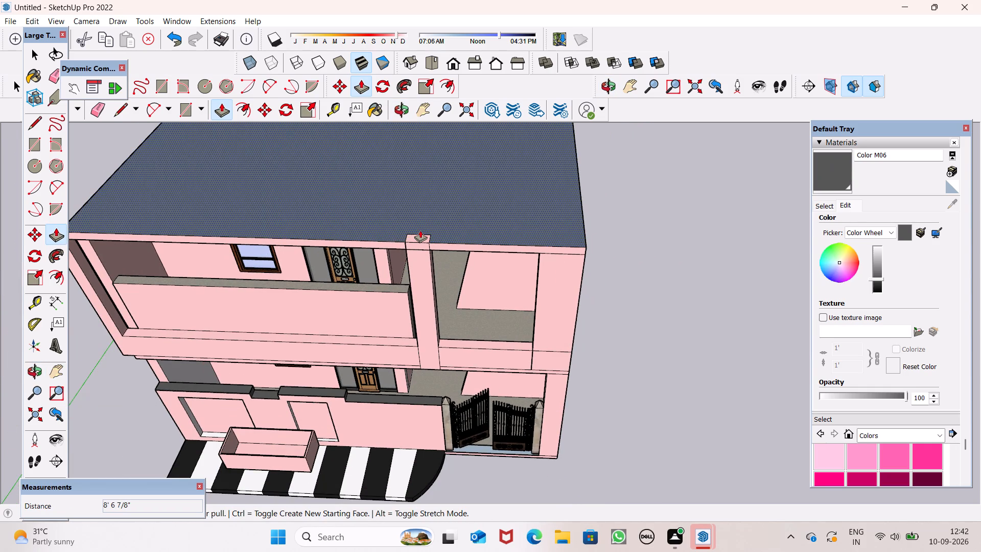
left_click_drag(393, 242, 394, 241)
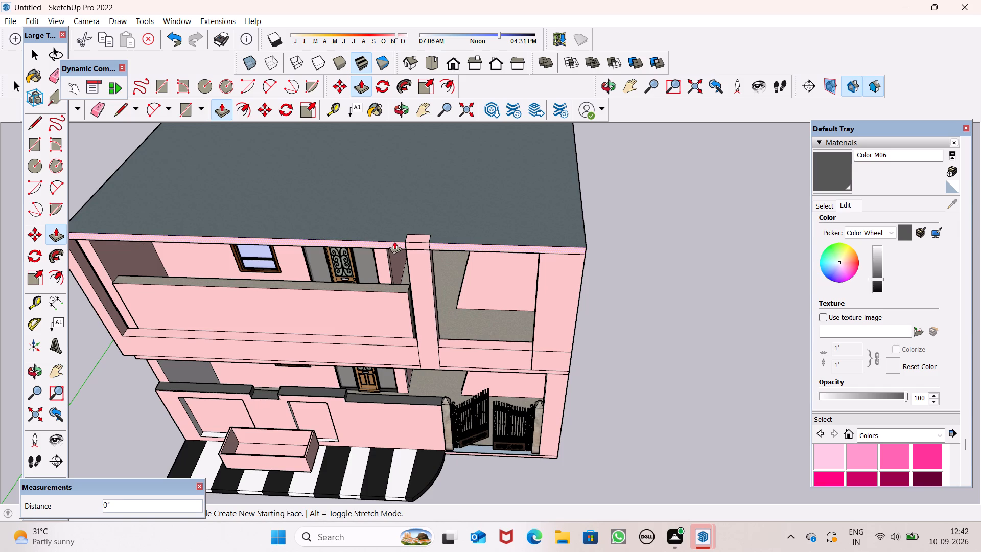
left_click_drag(394, 241, 402, 221)
scroll(399, 228, "down", 5)
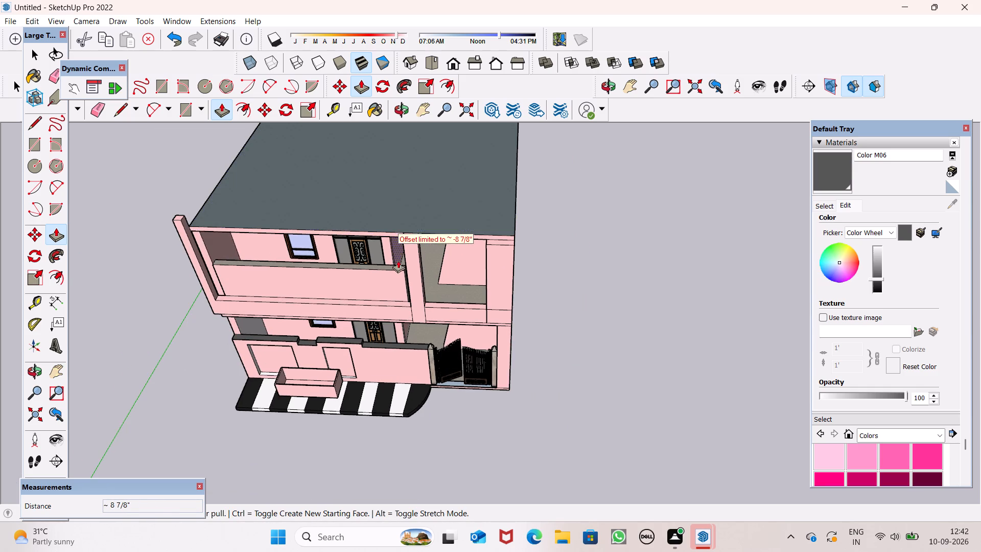
Examine the roof's front edge, the new column and the whole front of the house from several angles.
scroll(340, 214, "up", 7)
middle_click_drag(416, 260, 411, 337)
scroll(541, 361, "up", 1)
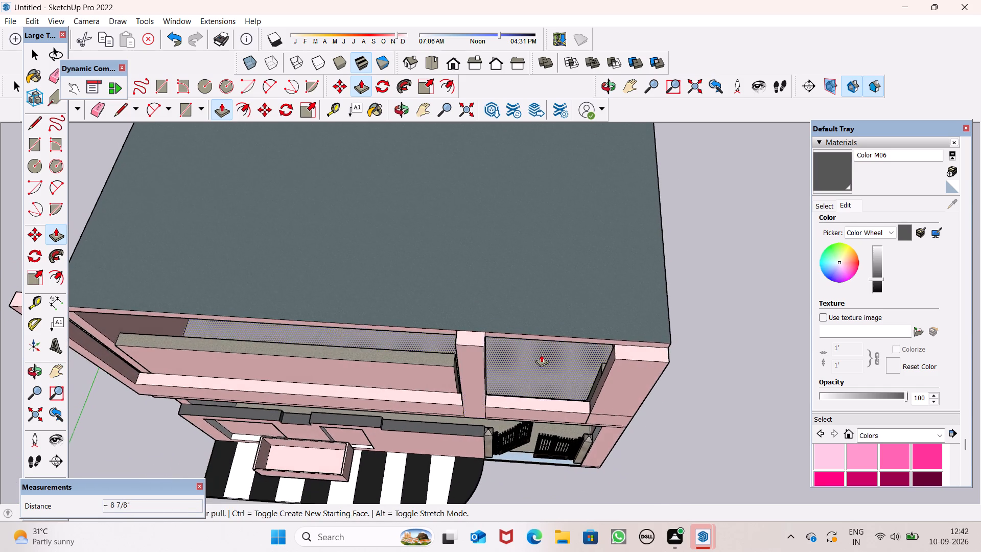
scroll(541, 354, "up", 5)
scroll(525, 289, "down", 4)
scroll(470, 277, "down", 3)
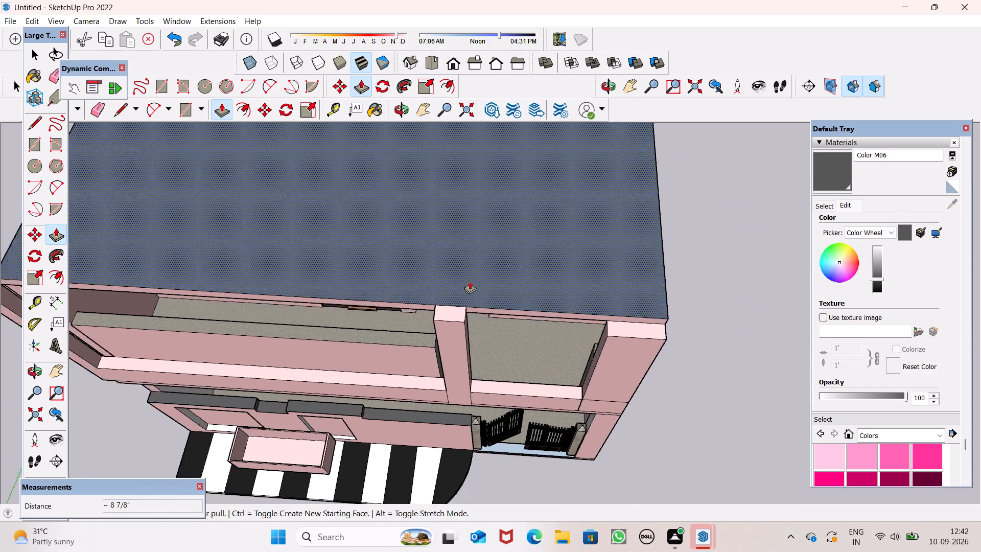
scroll(470, 281, "down", 3)
key("space")
middle_click_drag(492, 338, 464, 243)
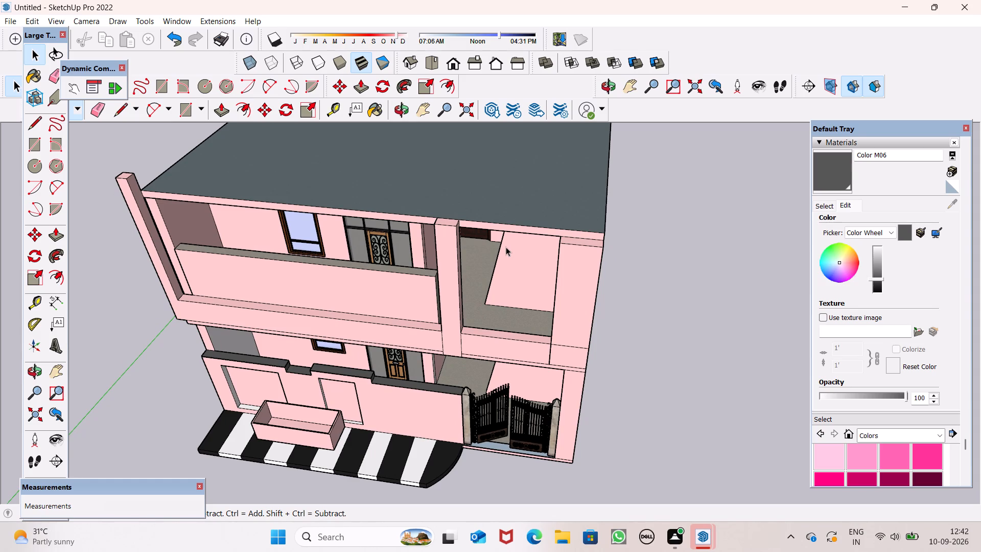
scroll(506, 246, "down", 3)
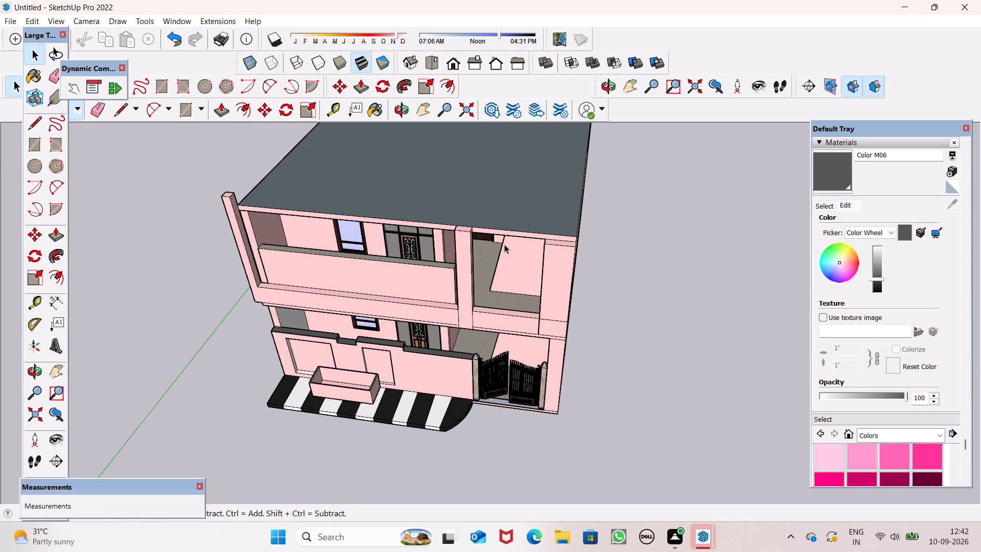
scroll(504, 244, "down", 6)
middle_click_drag(504, 235, 511, 195)
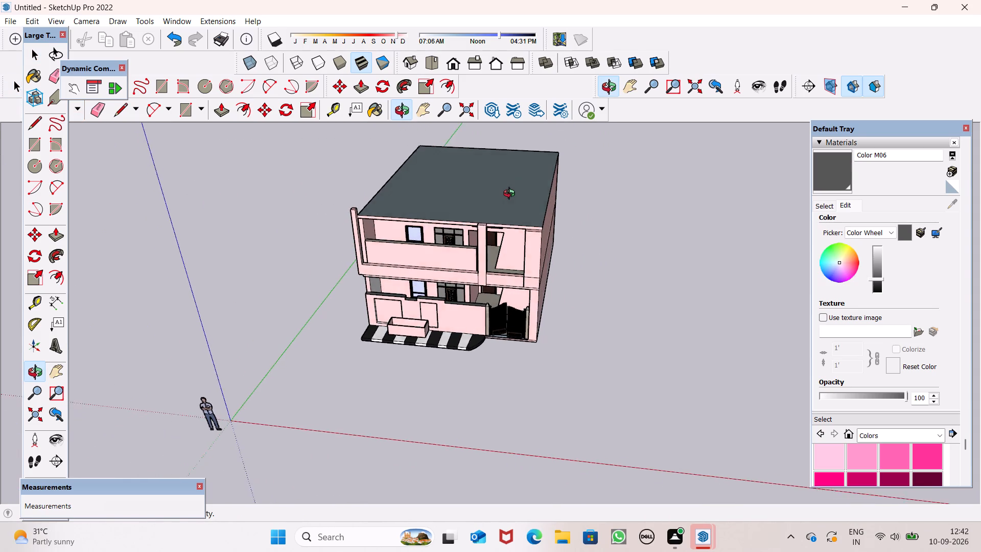
middle_click_drag(511, 195, 521, 188)
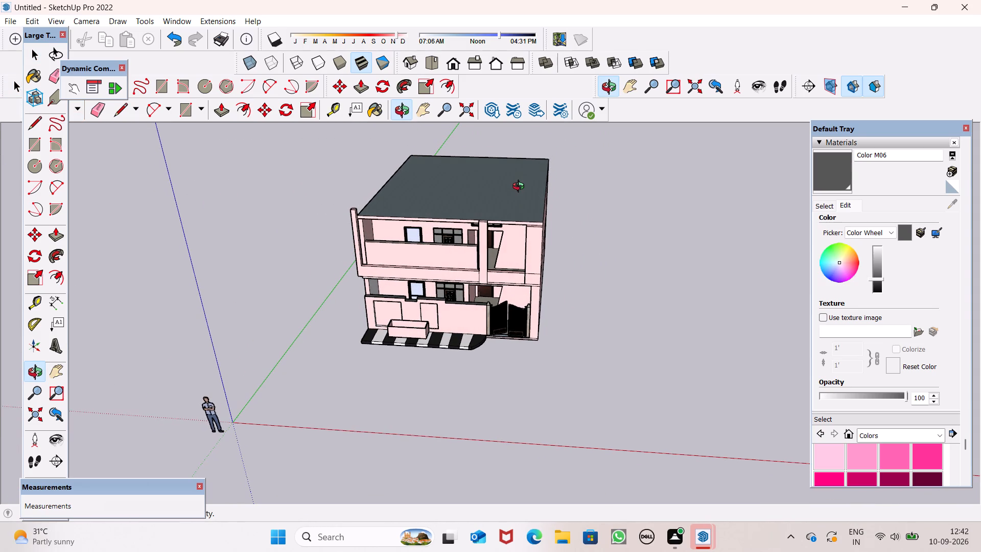
middle_click_drag(521, 188, 524, 183)
scroll(440, 211, "up", 5)
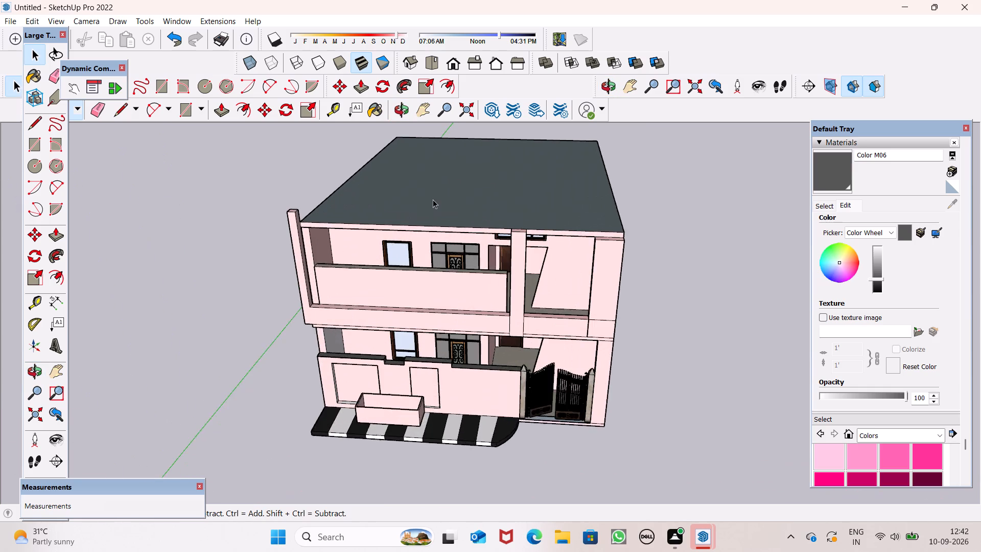
scroll(433, 199, "up", 1)
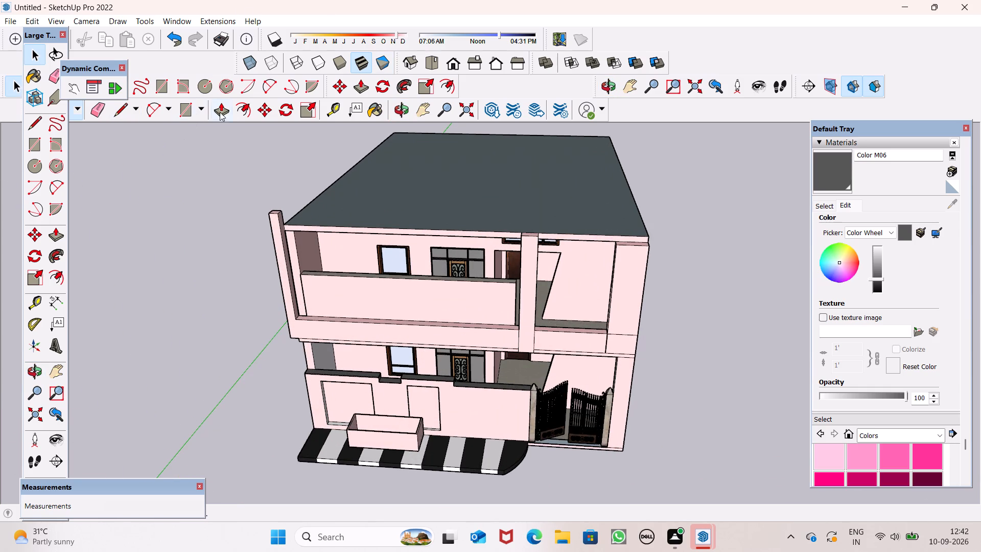
Pull the roof's top face up 2' 1 3/4" to thicken the roof above the upper floor.
left_click(221, 107)
scroll(381, 204, "up", 4)
left_click_drag(379, 210, 378, 200)
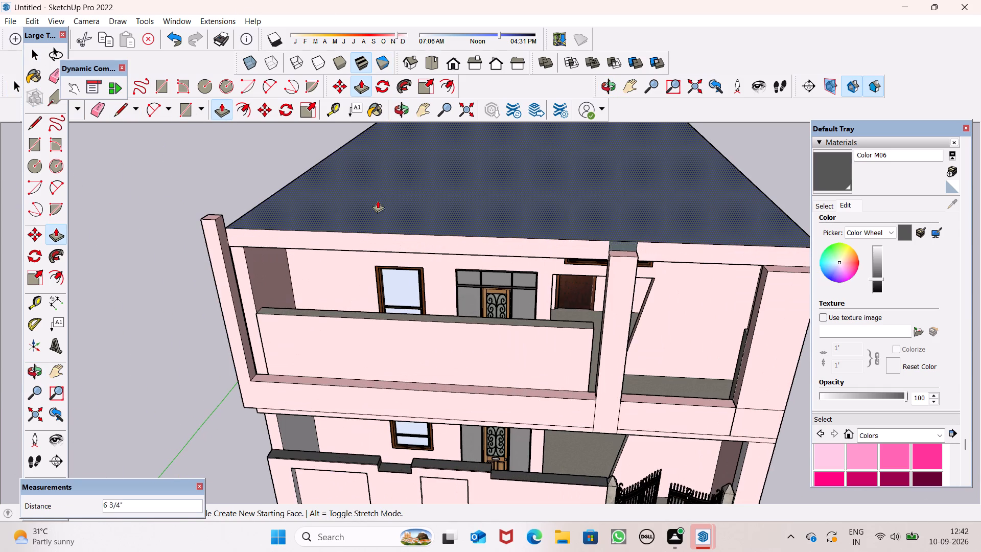
left_click_drag(378, 200, 386, 183)
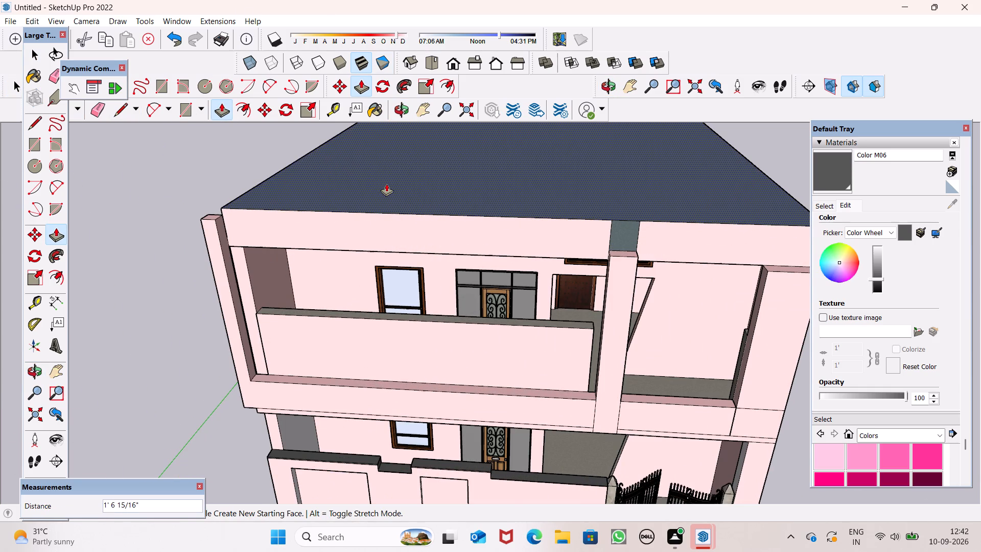
left_click_drag(386, 183, 386, 181)
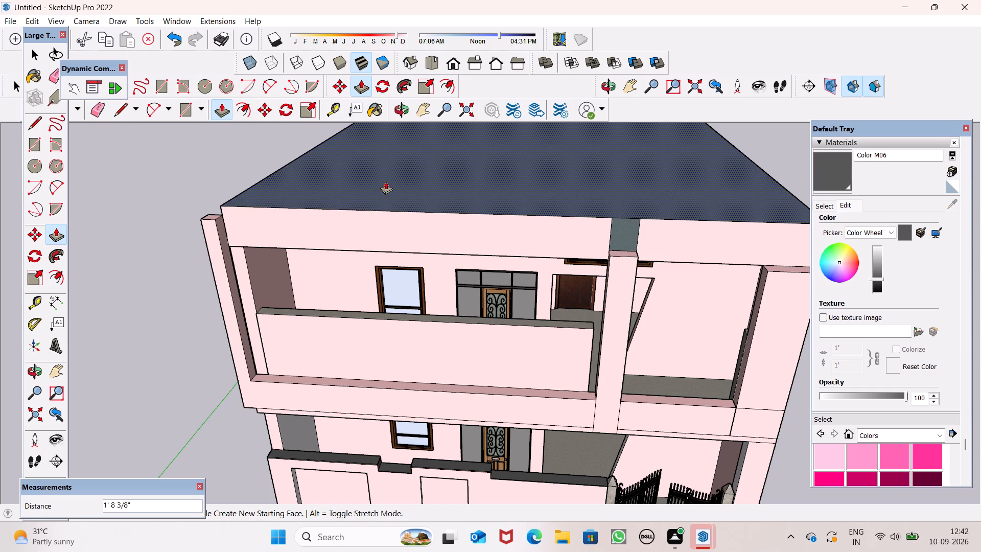
left_click_drag(386, 181, 386, 179)
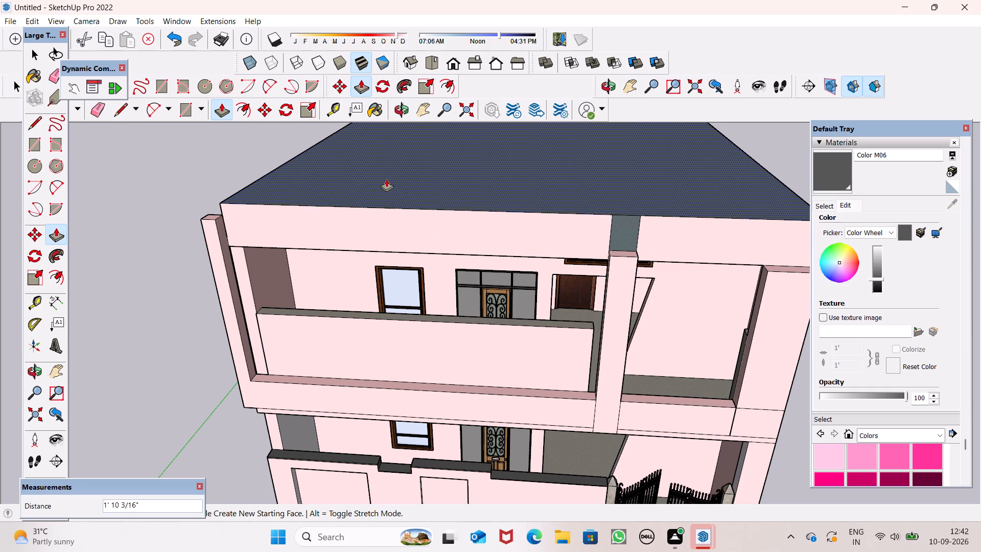
left_click_drag(386, 179, 386, 174)
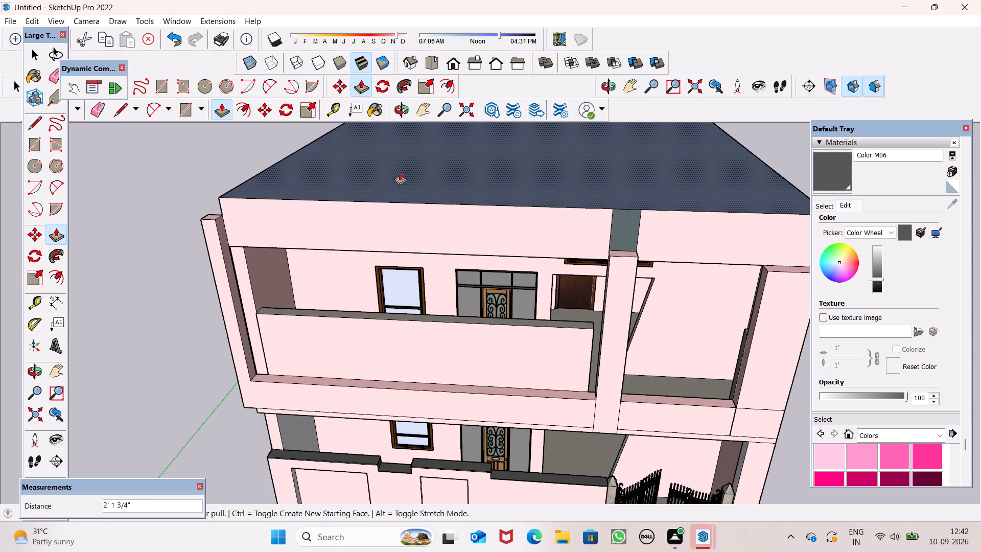
scroll(401, 180, "down", 6)
key("space")
scroll(547, 220, "up", 6)
middle_click_drag(549, 231, 547, 289)
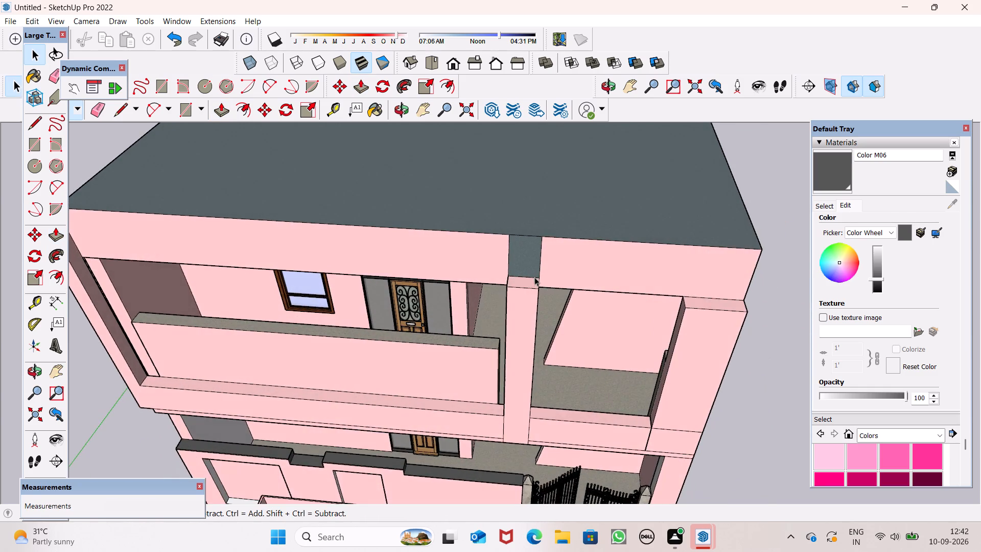
scroll(534, 277, "up", 4)
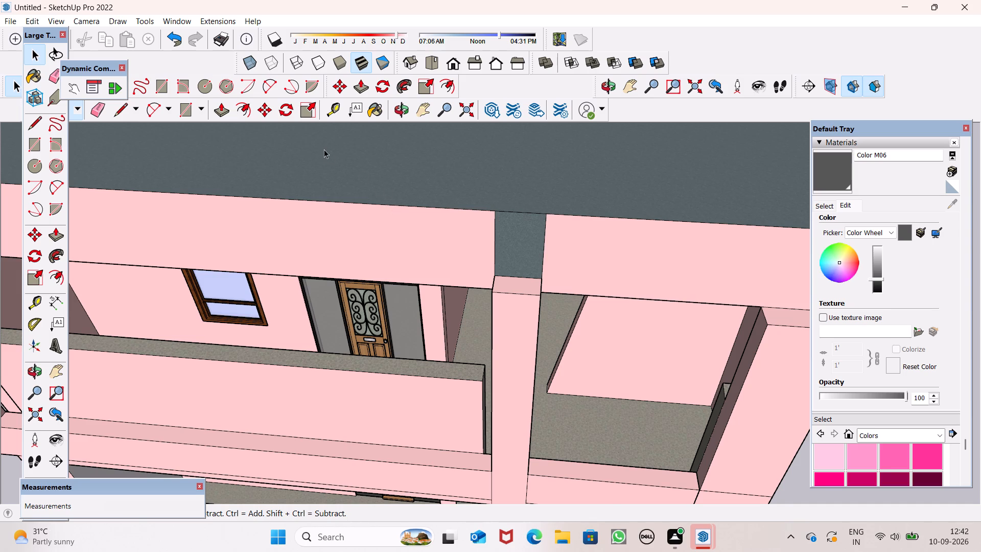
scroll(324, 149, "down", 2)
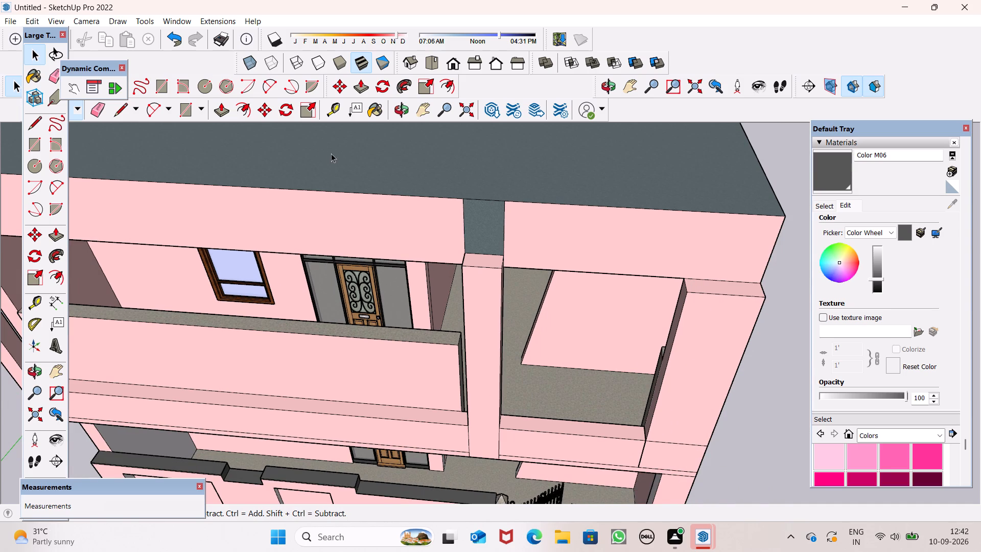
Pull the balcony column's top face up to the level of the thickened roof's top.
left_click(223, 110)
left_click_drag(490, 255, 491, 205)
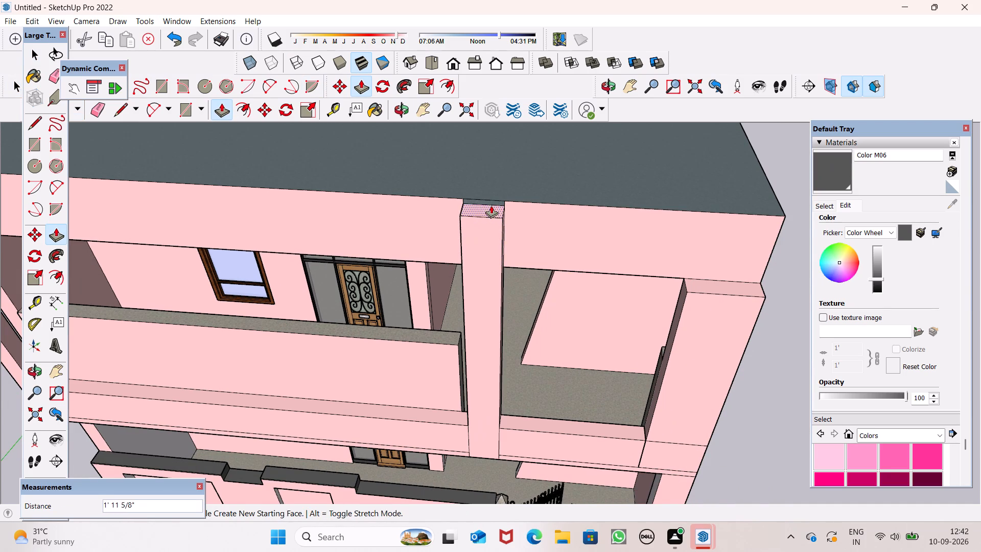
left_click_drag(491, 205, 493, 200)
key("space")
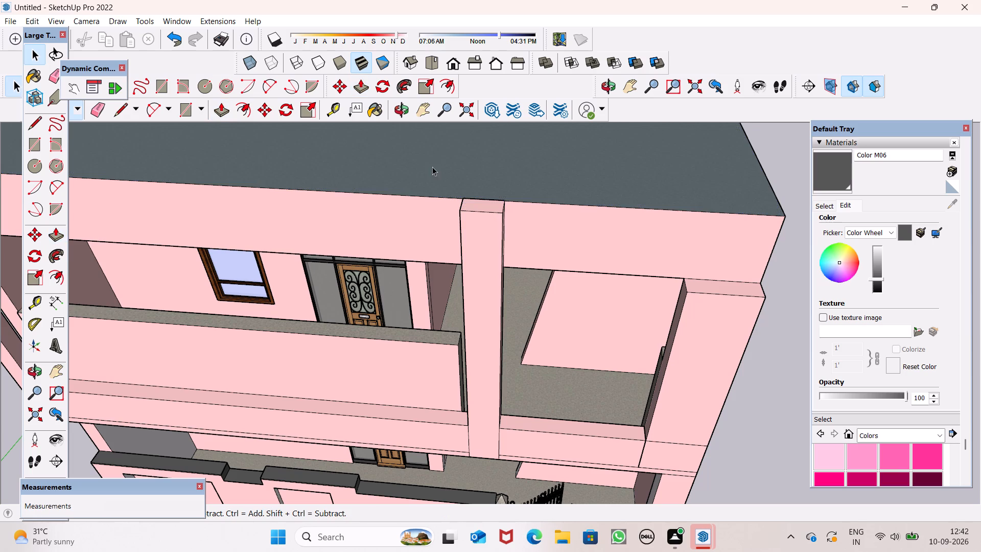
Draw a line across the inner side face of the balcony's end column, slightly above the underside of the roof's front face.
scroll(440, 183, "down", 3)
scroll(491, 192, "down", 2)
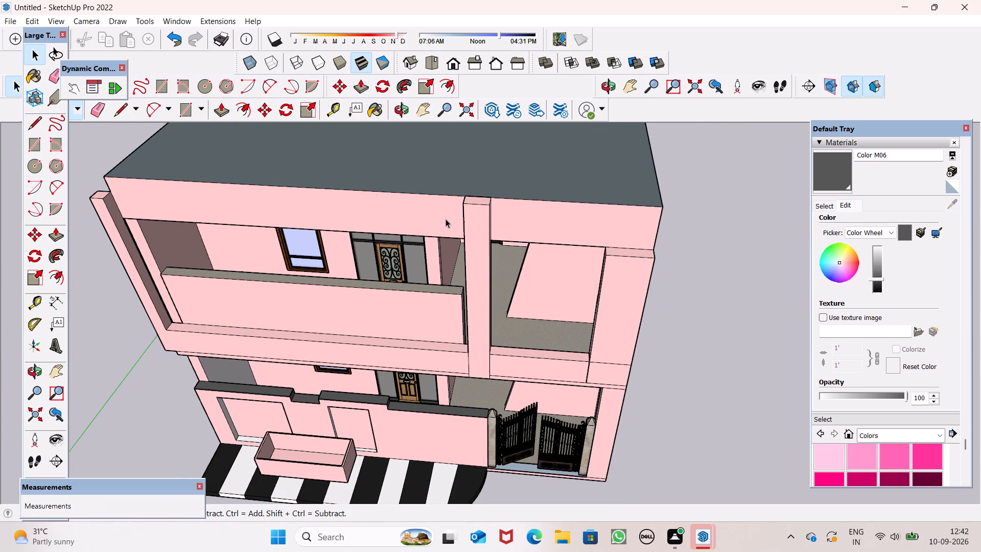
scroll(334, 175, "up", 1)
left_click(118, 112)
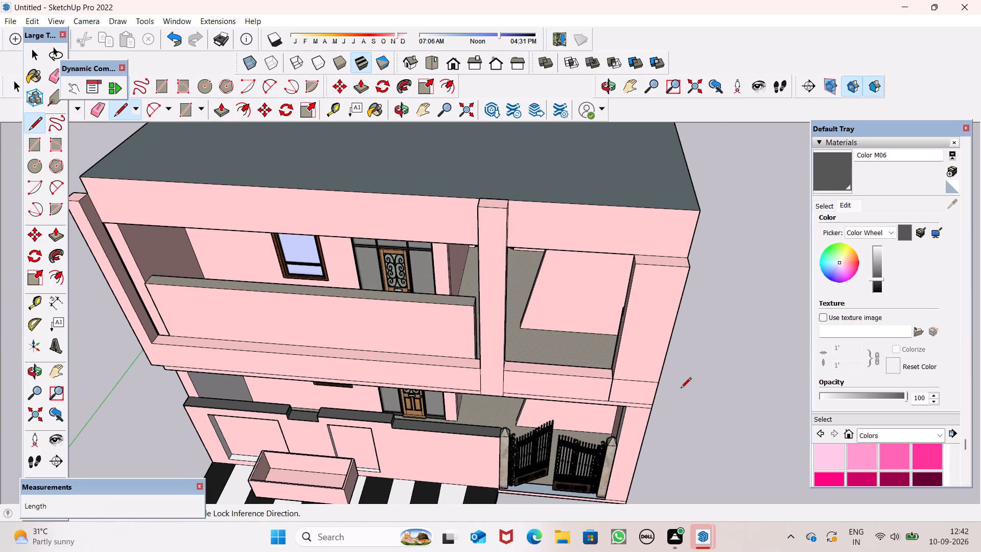
scroll(575, 285, "down", 4)
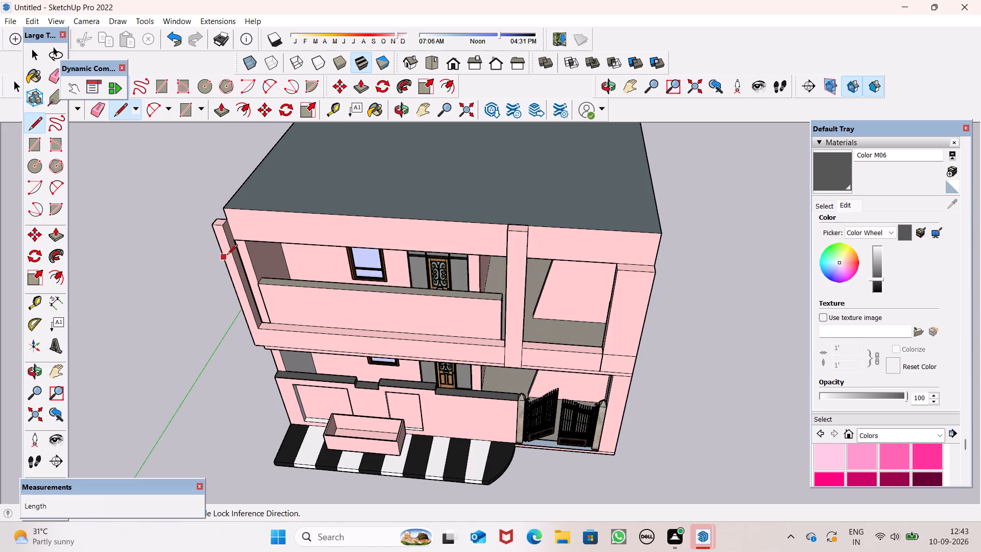
middle_click_drag(227, 254, 267, 151)
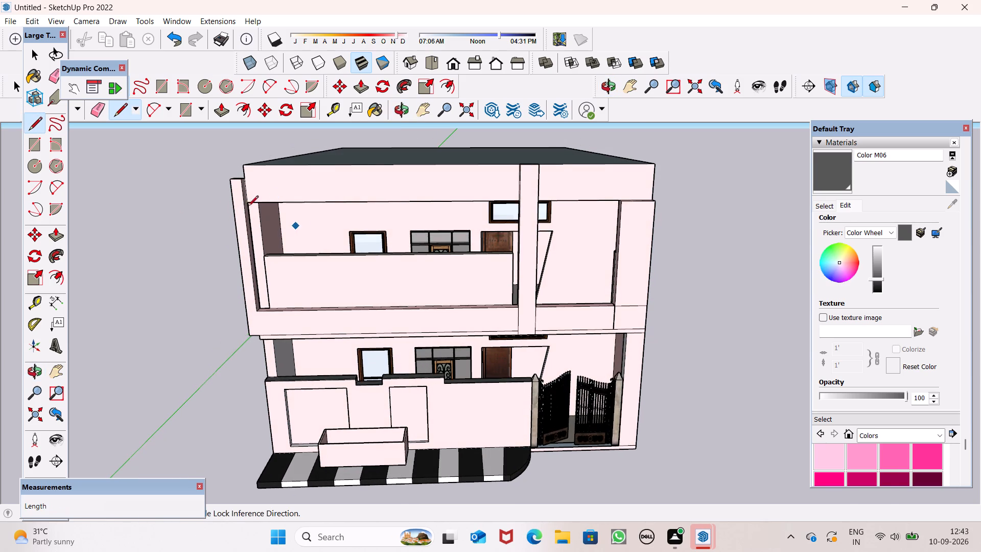
scroll(239, 203, "up", 7)
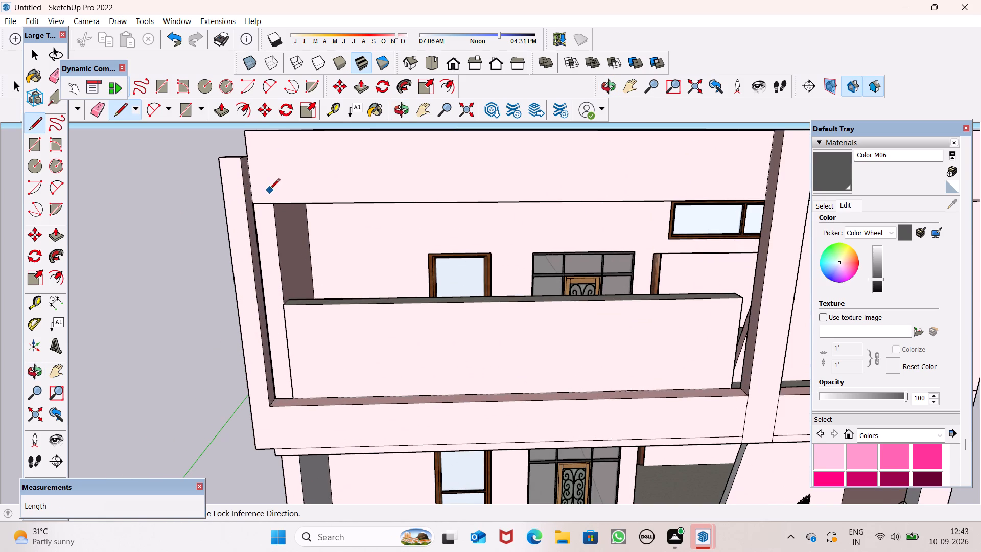
scroll(279, 181, "up", 5)
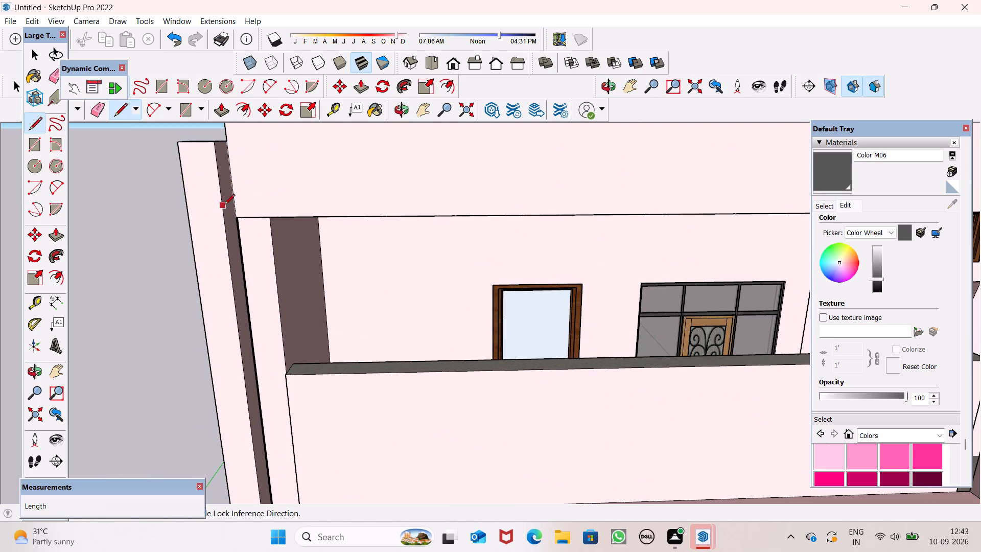
left_click_drag(225, 205, 232, 204)
left_click(243, 196)
key("space")
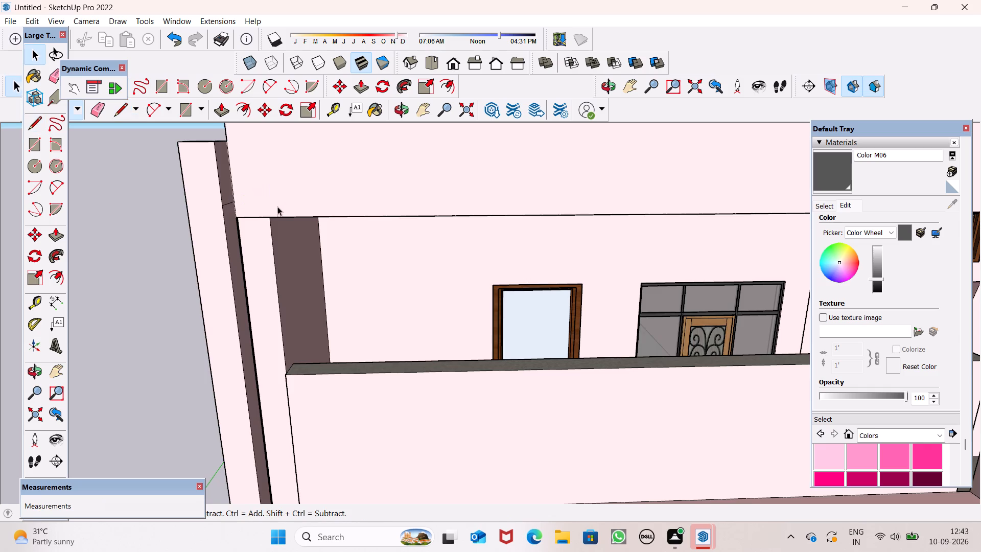
Pull the end column's small inner face above the line about 19' 10 13/16" across to the balcony column, forming a top beam.
scroll(246, 224, "down", 13)
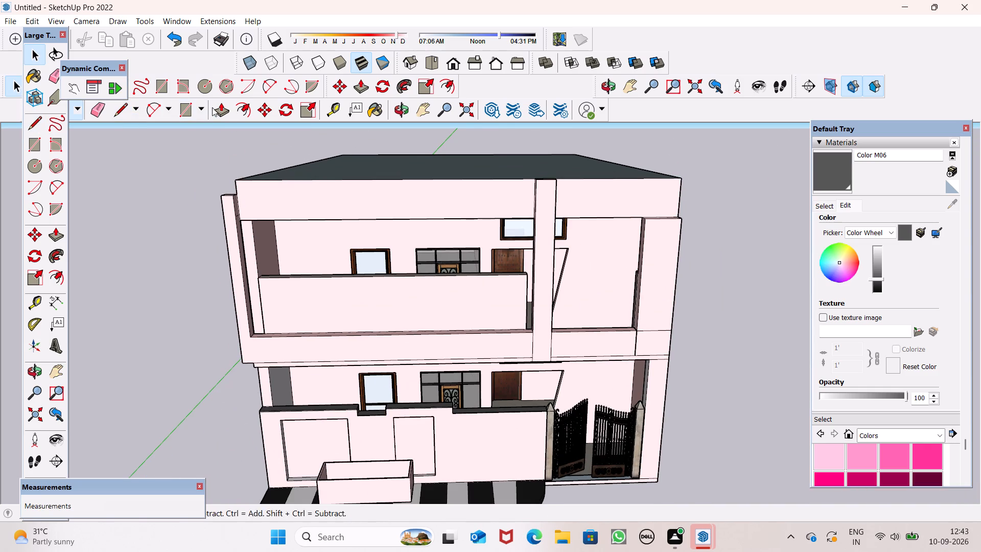
left_click(216, 107)
middle_click_drag(287, 218, 149, 256)
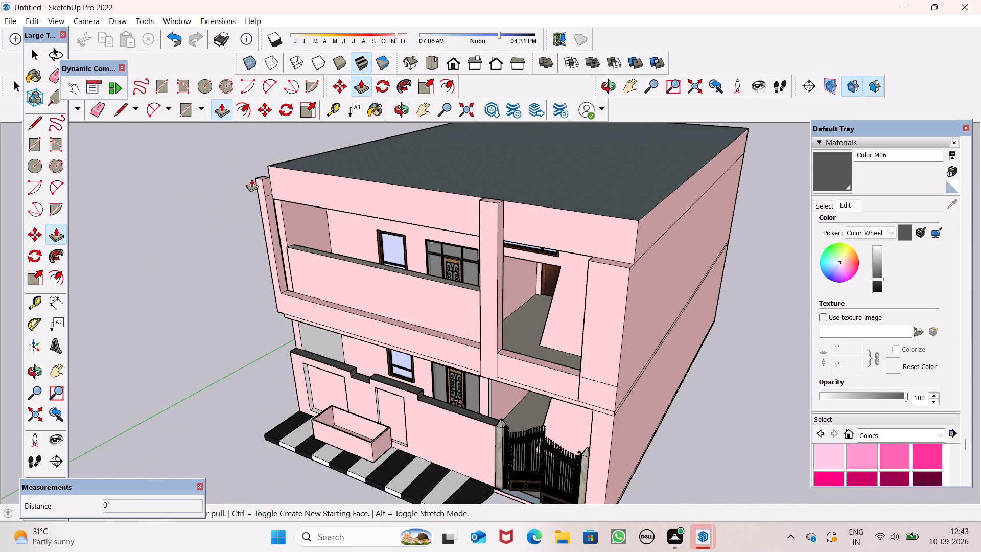
scroll(252, 179, "up", 2)
scroll(299, 190, "up", 2)
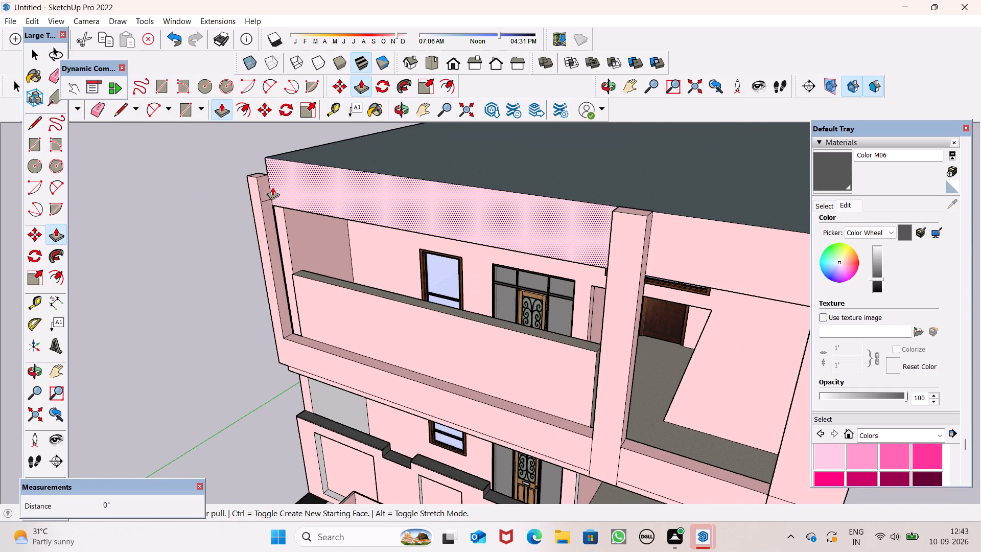
left_click_drag(266, 185, 622, 215)
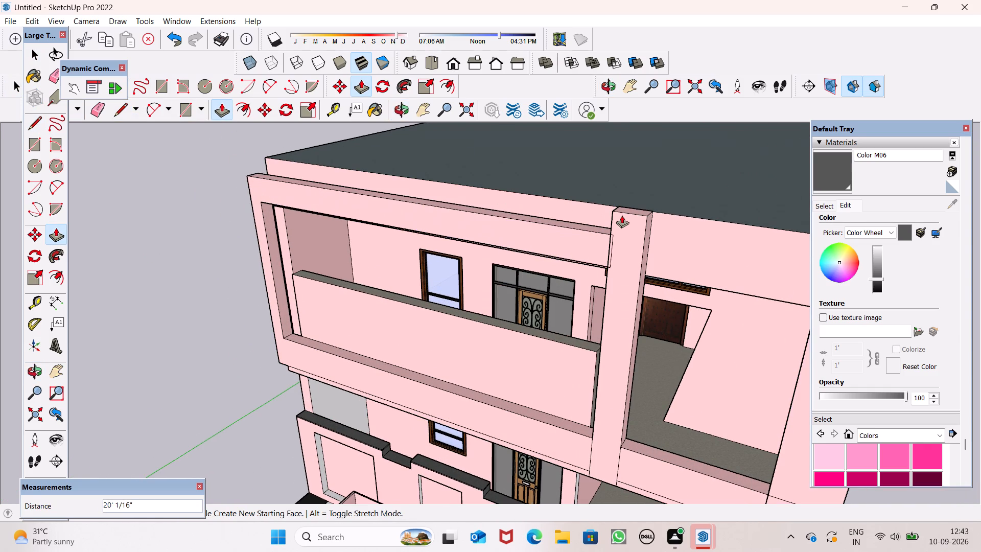
left_click_drag(622, 215, 612, 220)
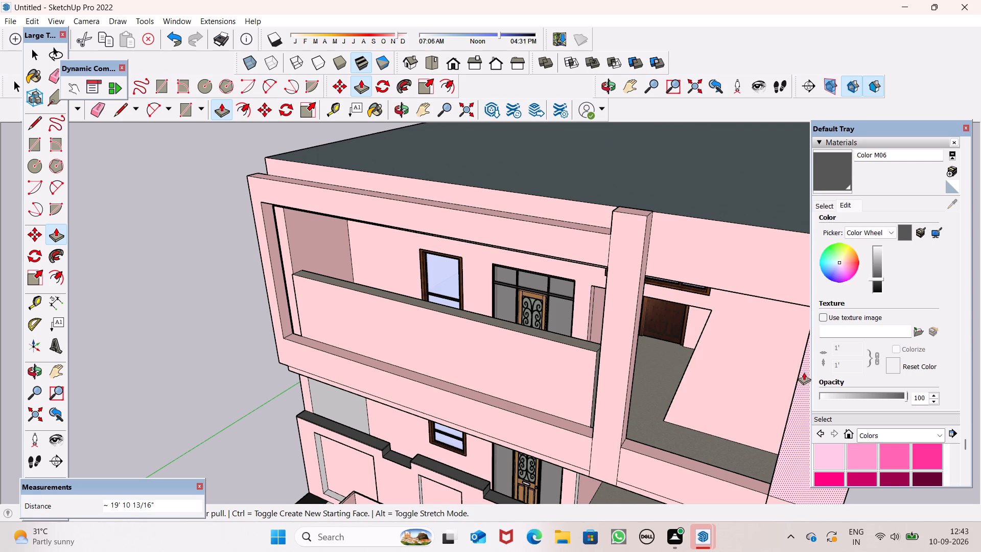
Examine the new top beam, the balcony opening and the whole front of the house from several angles.
middle_click_drag(833, 313, 868, 245)
scroll(659, 257, "down", 7)
middle_click_drag(658, 301, 733, 236)
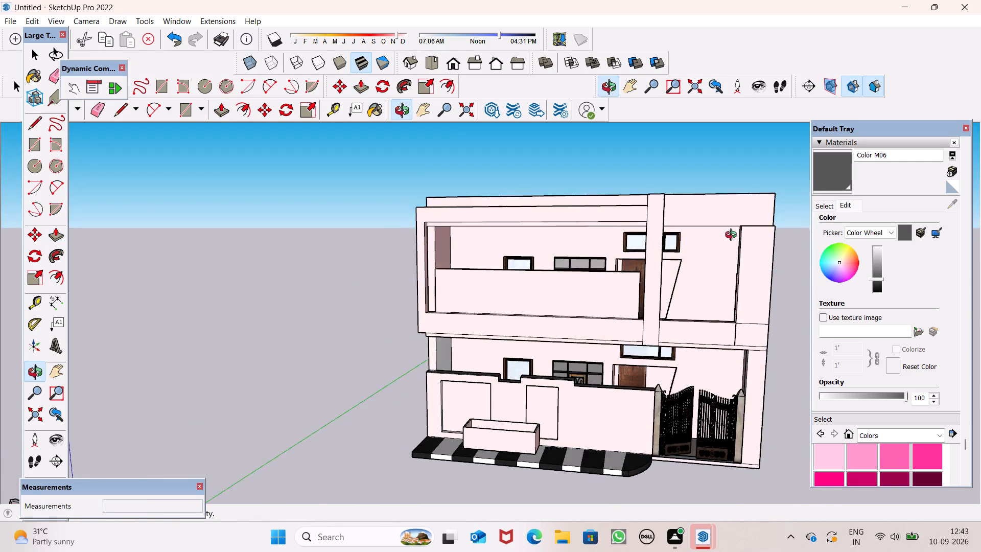
middle_click_drag(733, 236, 752, 296)
key("space")
scroll(603, 301, "up", 7)
key("space")
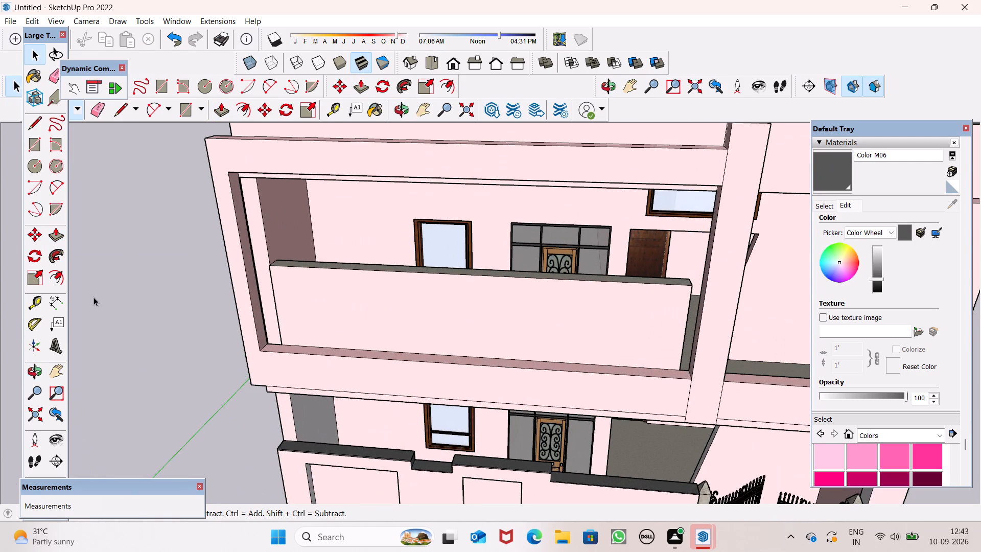
left_click(94, 296)
scroll(143, 297, "down", 8)
scroll(275, 287, "down", 7)
left_click(565, 334)
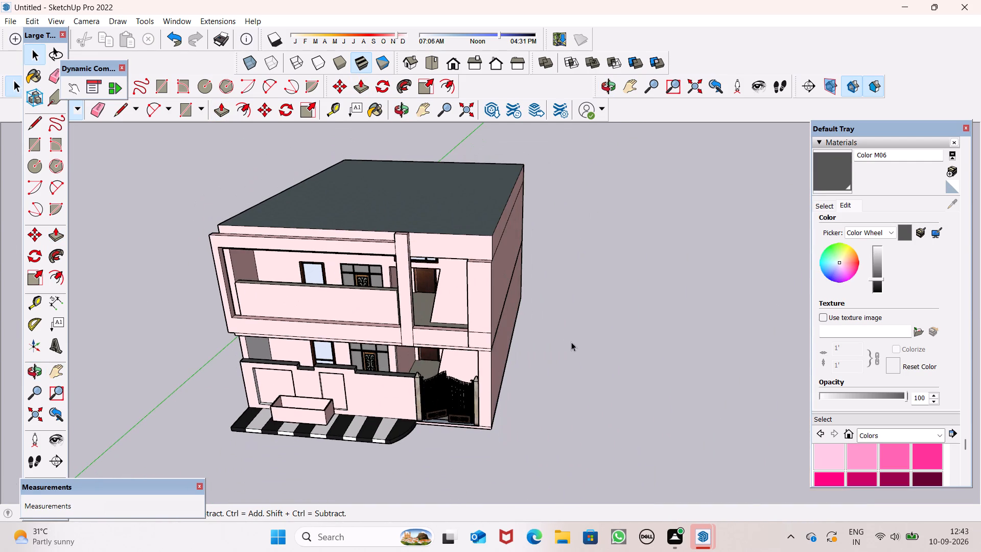
middle_click_drag(567, 337, 657, 325)
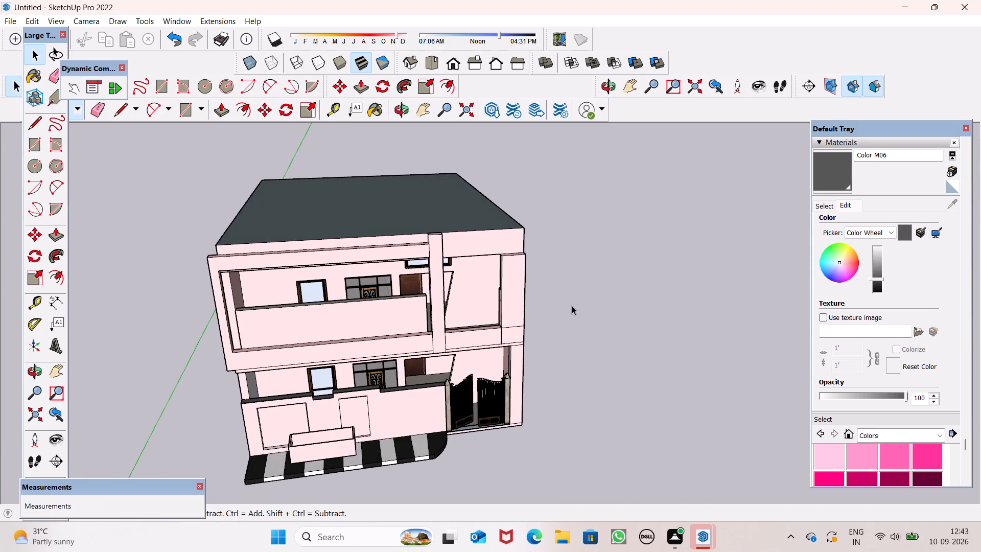
scroll(570, 305, "down", 3)
Paint the balcony frame's front face, the end column's inner side and the ledge's top with the dark grey Color M06.
left_click(839, 186)
scroll(413, 317, "up", 6)
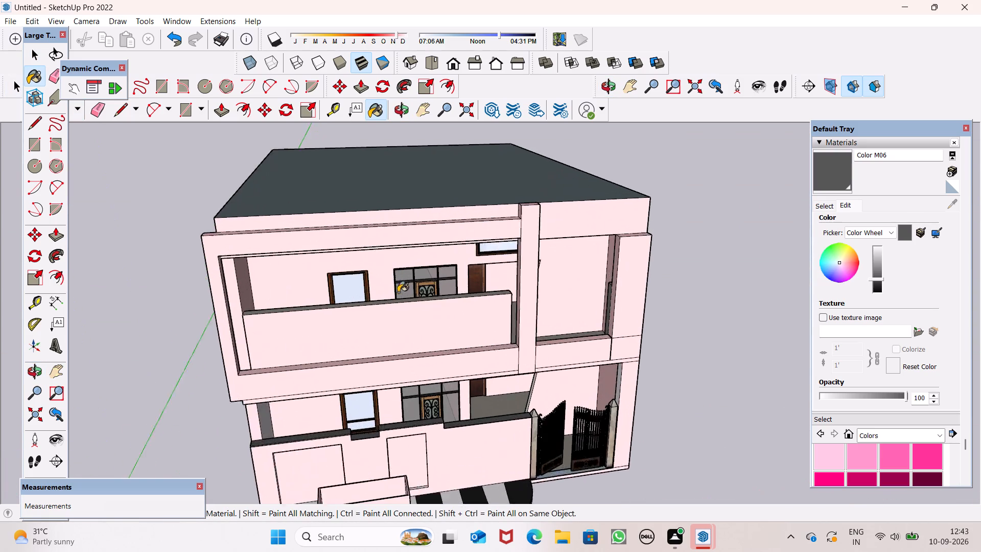
scroll(398, 292, "up", 1)
left_click(377, 235)
scroll(401, 289, "down", 2)
middle_click_drag(494, 374, 336, 486)
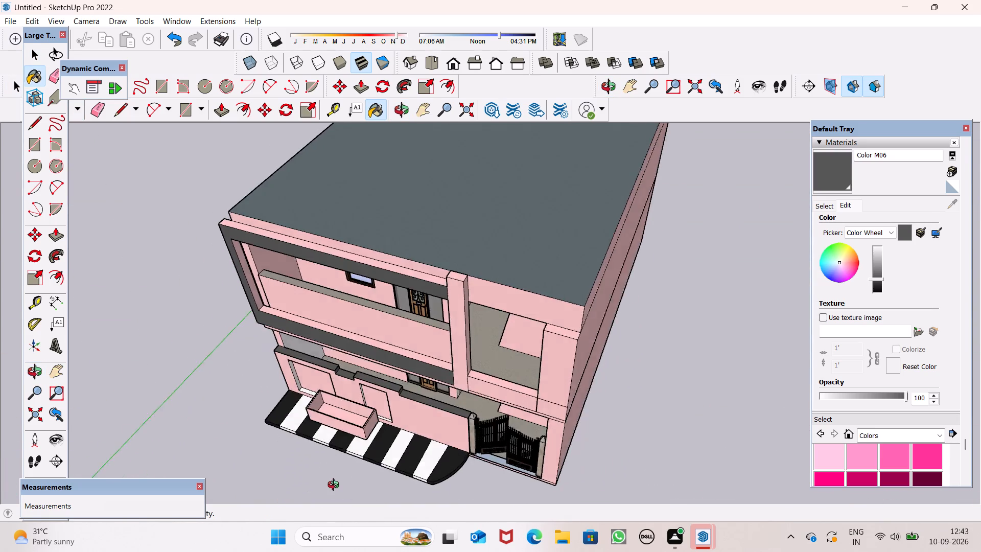
middle_click_drag(336, 486, 366, 496)
scroll(273, 286, "up", 6)
scroll(222, 371, "up", 7)
left_click(260, 296)
left_click(287, 314)
Paint the balcony frame's top, outer side and underside with the same dark grey Color M06.
scroll(302, 304, "down", 9)
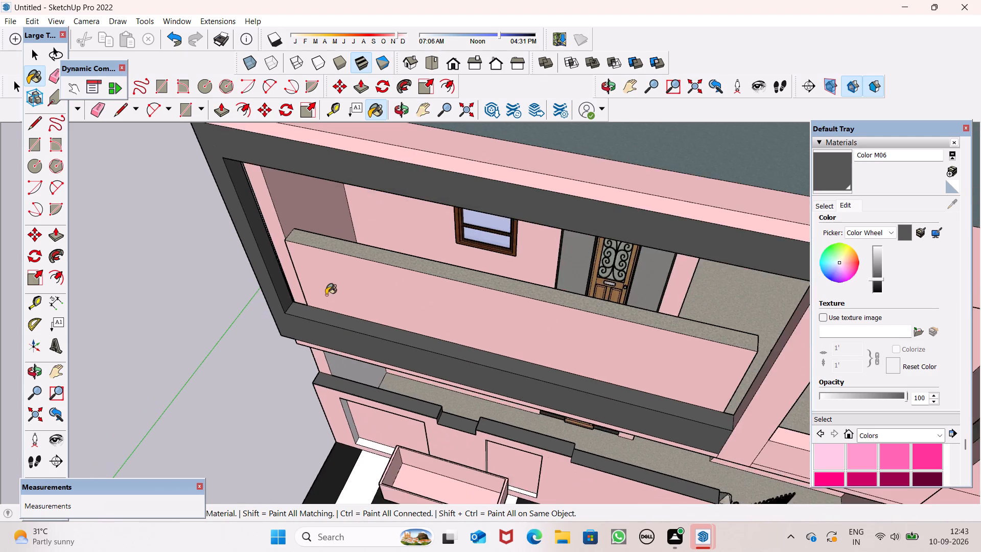
scroll(326, 295, "down", 7)
middle_click_drag(332, 298, 410, 388)
scroll(381, 328, "up", 3)
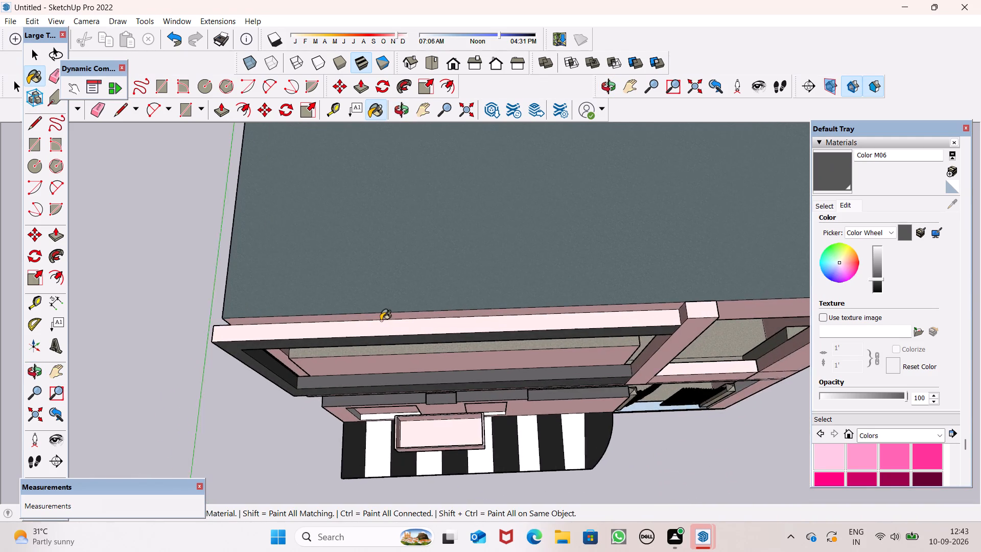
left_click(388, 331)
scroll(378, 309, "down", 8)
middle_click_drag(375, 354, 559, 210)
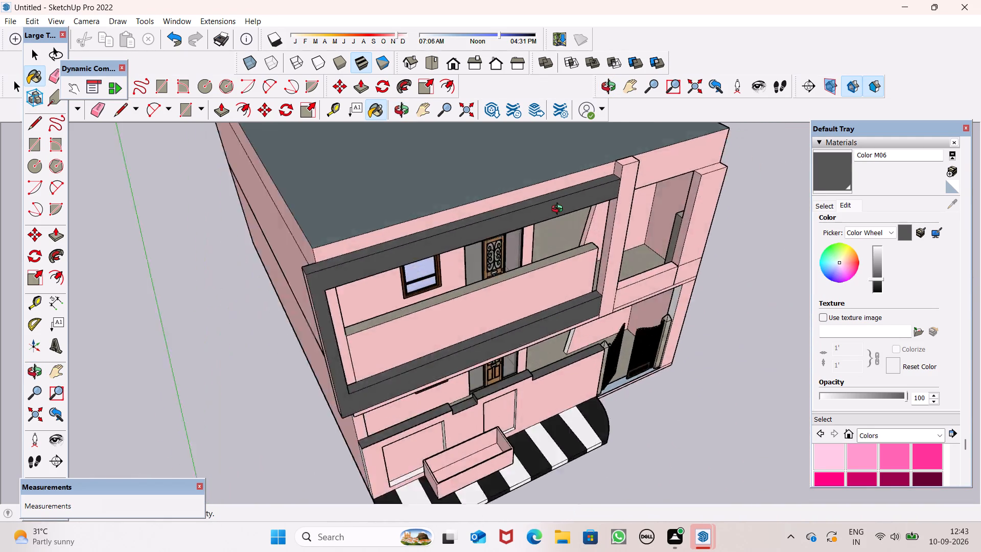
middle_click_drag(559, 210, 615, 197)
scroll(401, 354, "up", 5)
left_click(430, 344)
middle_click_drag(475, 475, 474, 475)
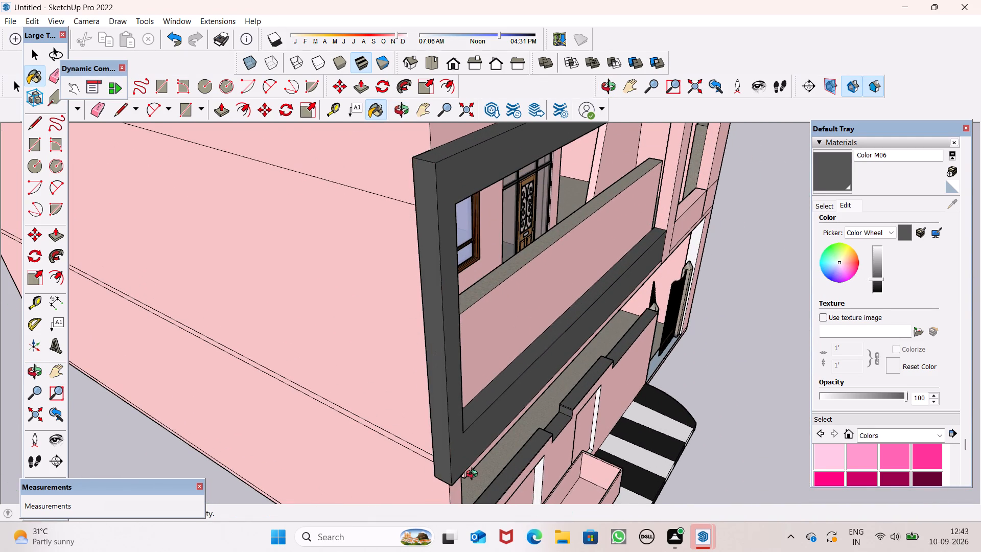
middle_click_drag(474, 475, 437, 310)
scroll(460, 206, "up", 3)
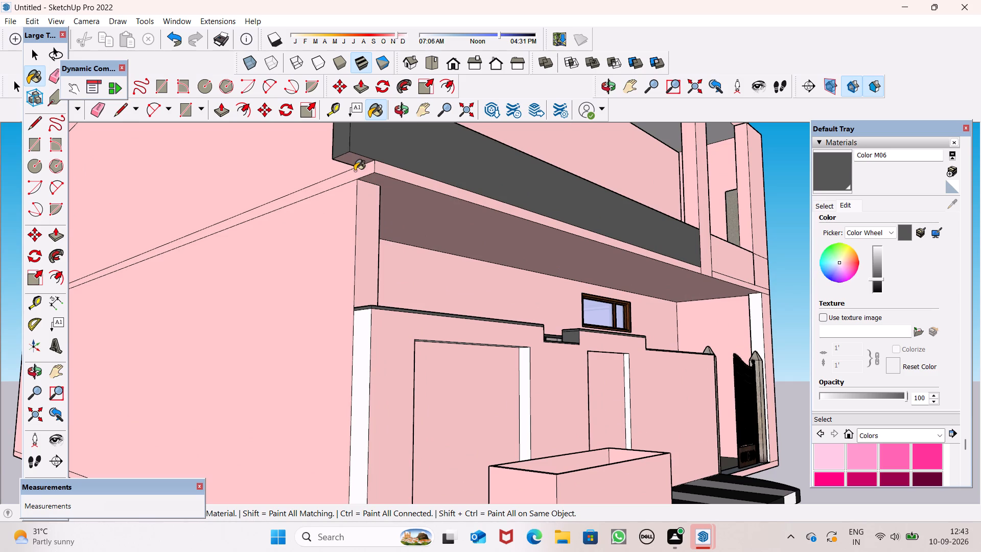
scroll(361, 168, "up", 14)
left_click(361, 152)
Examine the painted balcony frame and the whole front of the house from low and high angles.
scroll(348, 205, "down", 2)
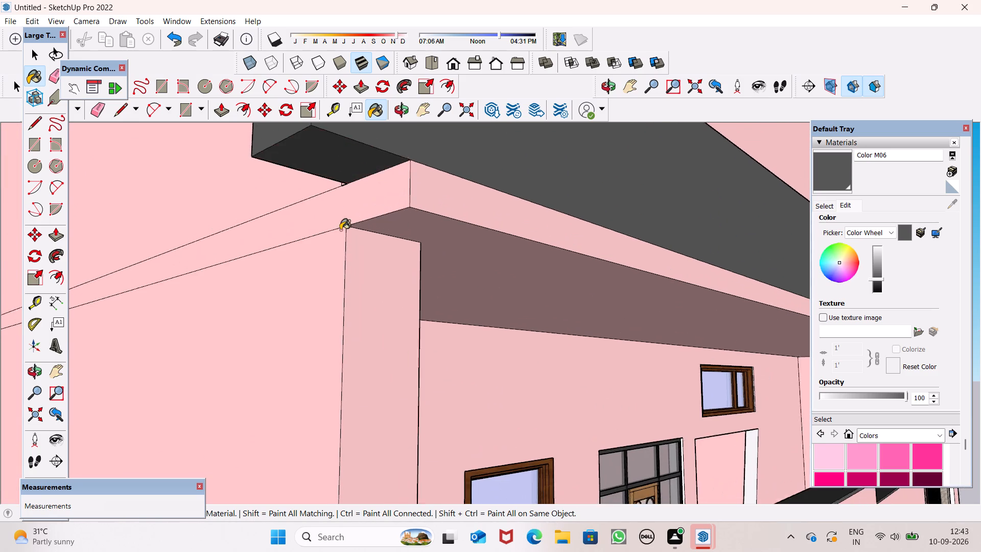
scroll(340, 230, "down", 20)
scroll(340, 230, "down", 20)
scroll(340, 230, "down", 3)
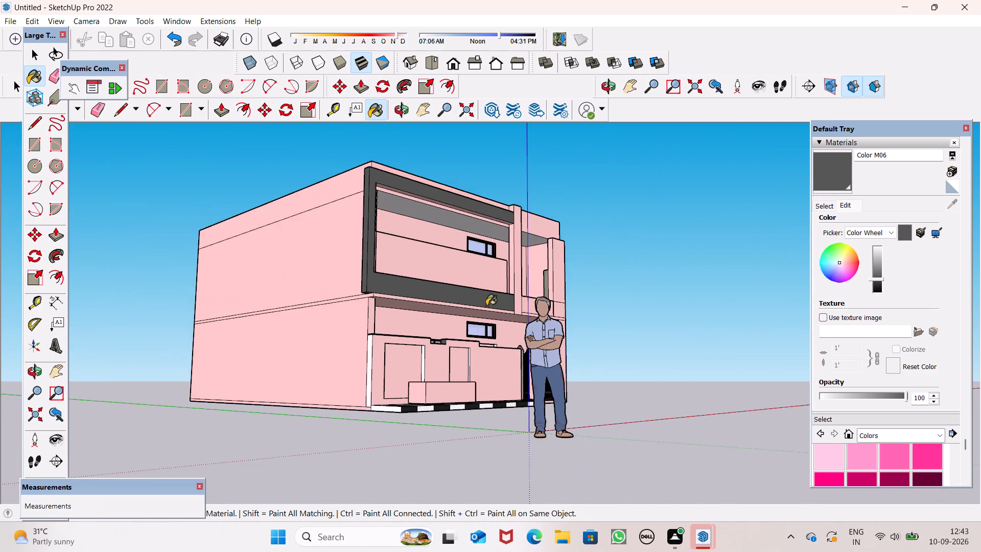
middle_click_drag(486, 317, 313, 435)
scroll(483, 361, "down", 1)
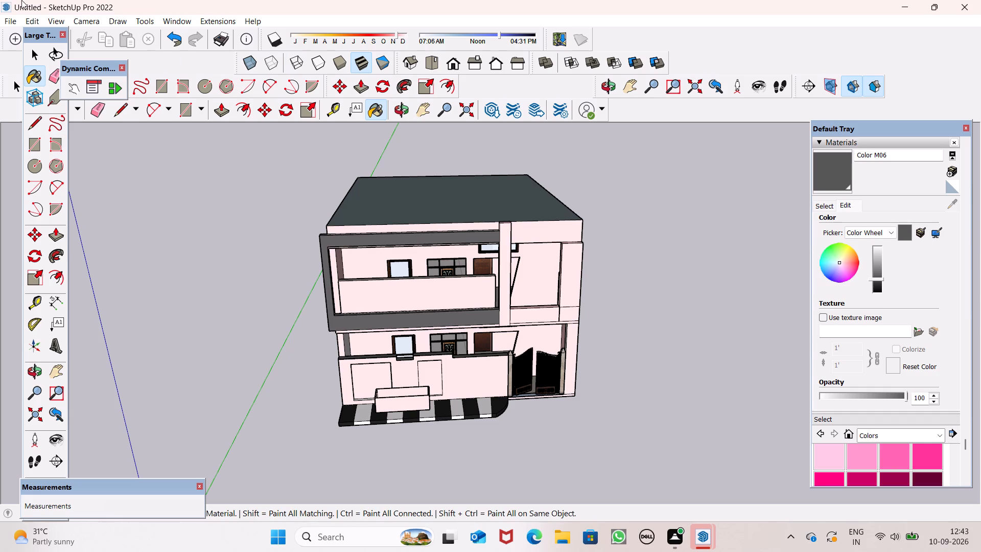
scroll(0, 0, "up", 1)
key("space")
key("space")
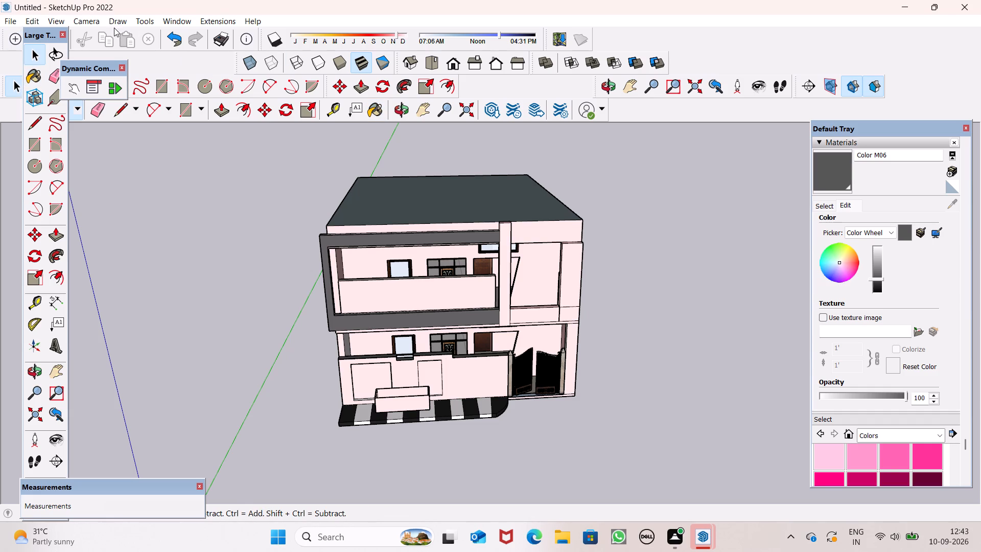
scroll(0, 20, "up", 1)
scroll(462, 361, "up", 2)
middle_click_drag(660, 234, 510, 289)
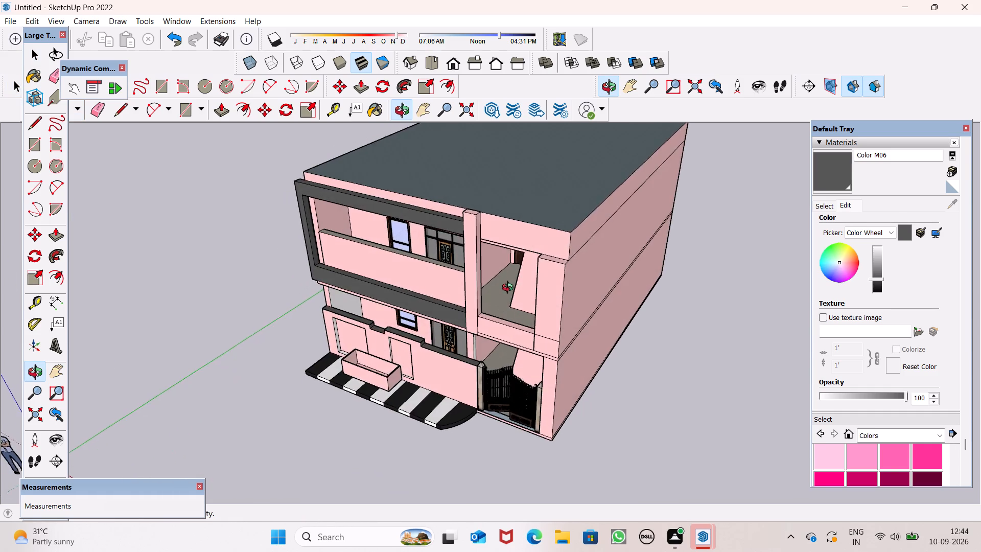
middle_click_drag(510, 289, 567, 297)
scroll(582, 218, "up", 1)
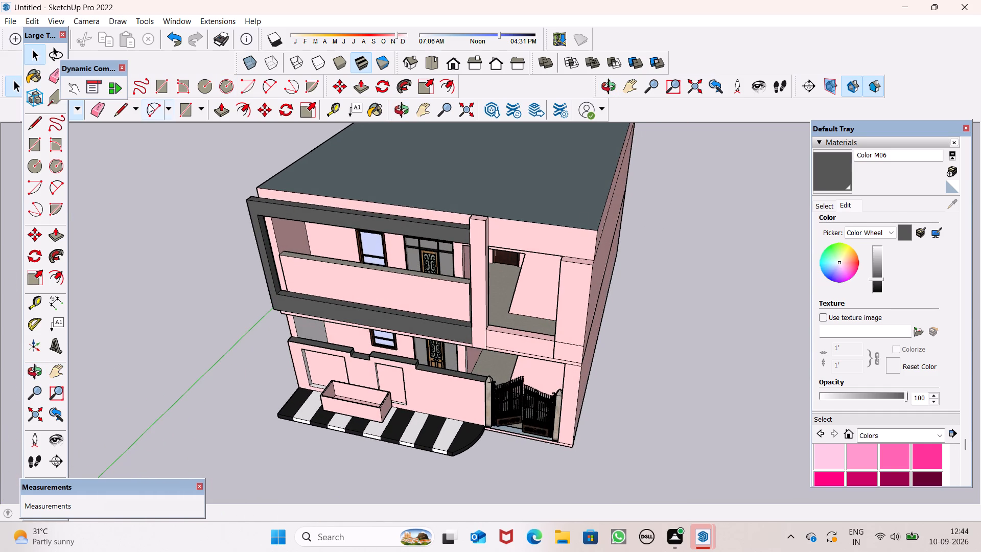
Examine the wall above the open bay beside the front column and the low wall below it from several angles.
left_click(127, 107)
scroll(661, 257, "up", 5)
scroll(448, 215, "up", 1)
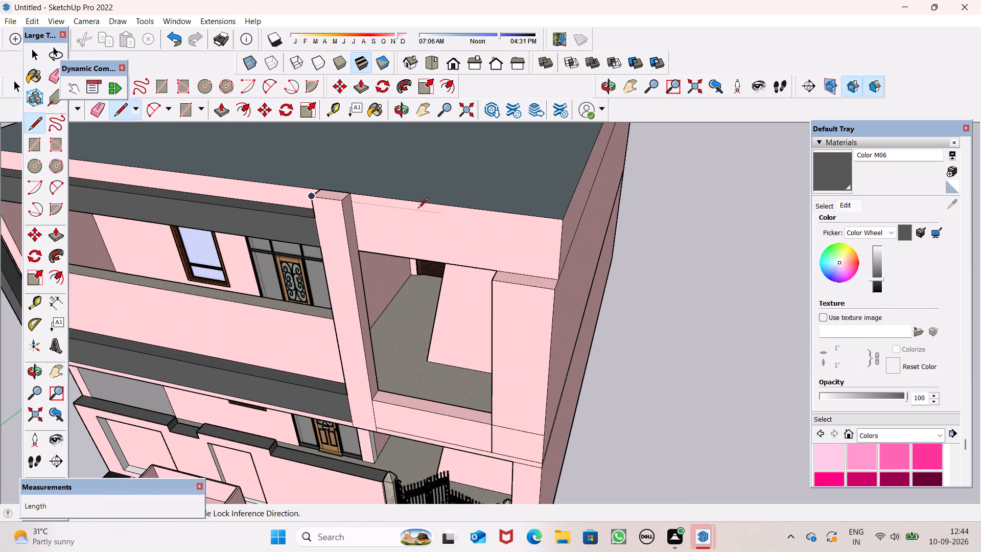
scroll(408, 211, "up", 5)
scroll(355, 223, "up", 2)
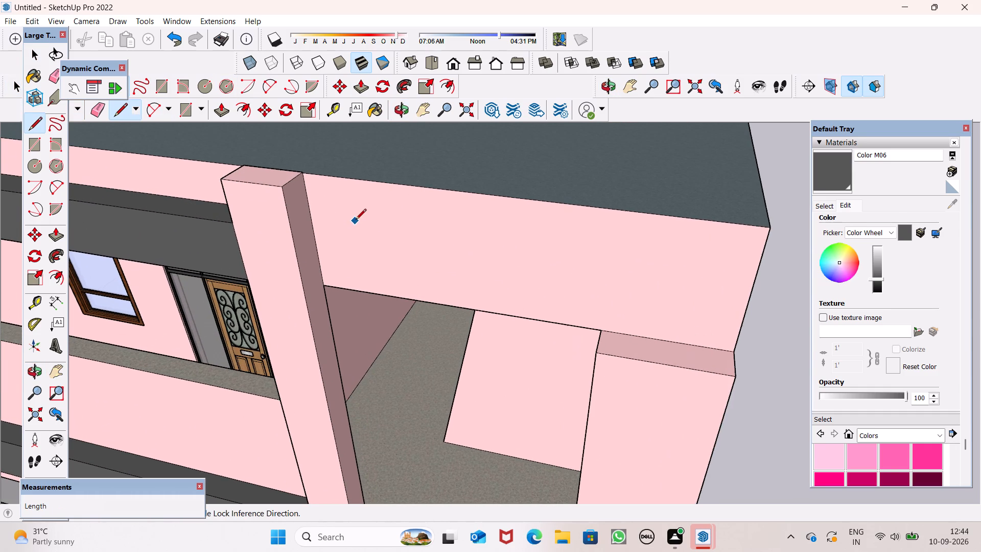
scroll(363, 217, "down", 11)
scroll(409, 215, "down", 5)
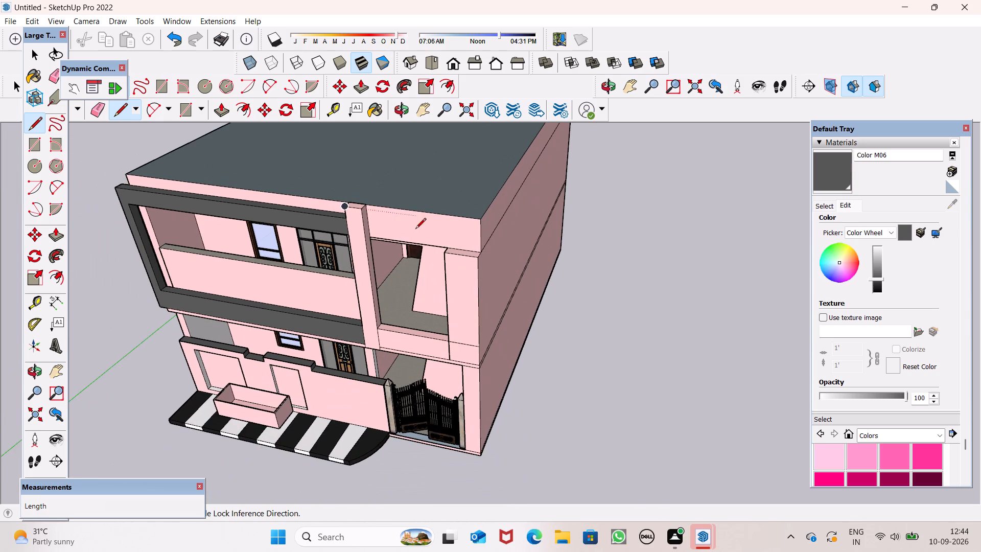
middle_click_drag(415, 229, 476, 150)
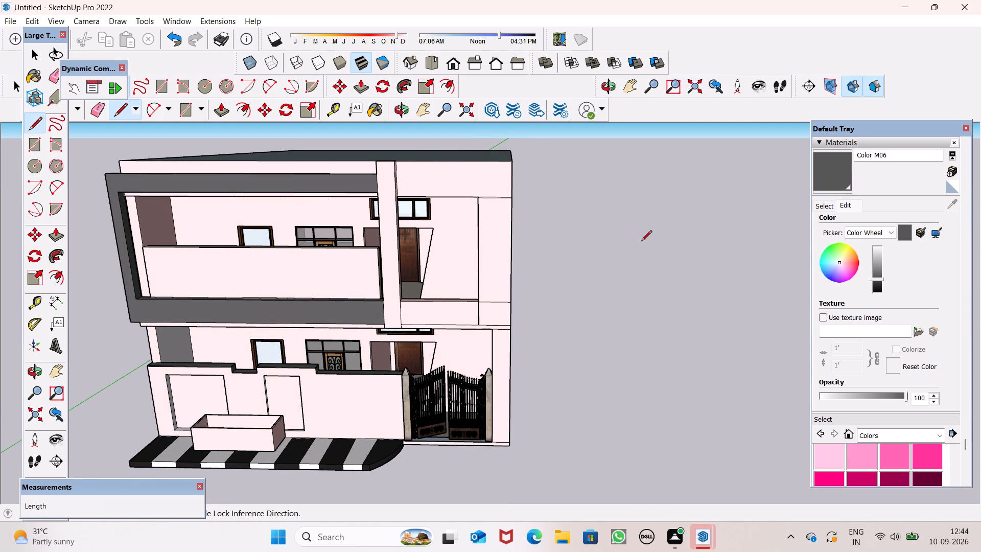
middle_click_drag(648, 246, 634, 343)
scroll(422, 173, "up", 1)
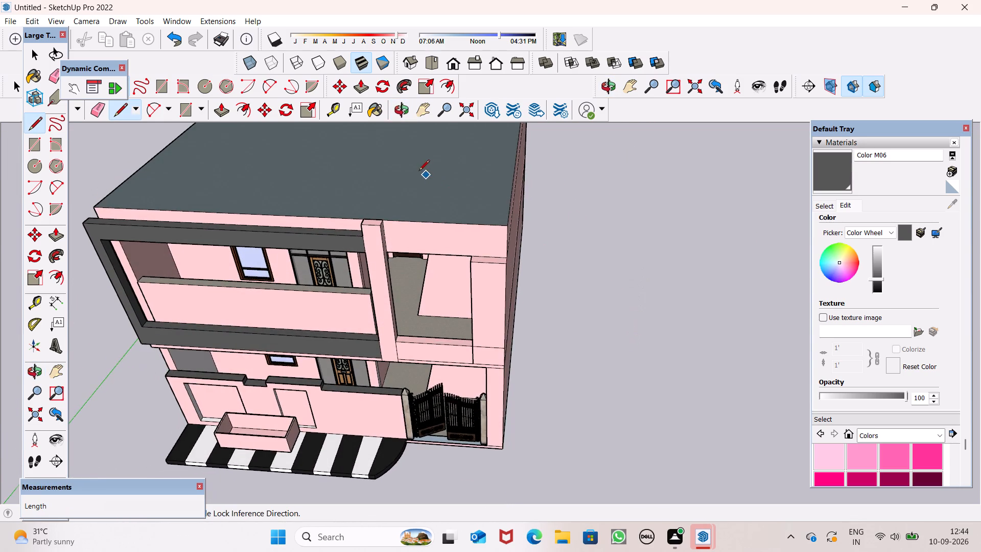
scroll(419, 171, "up", 1)
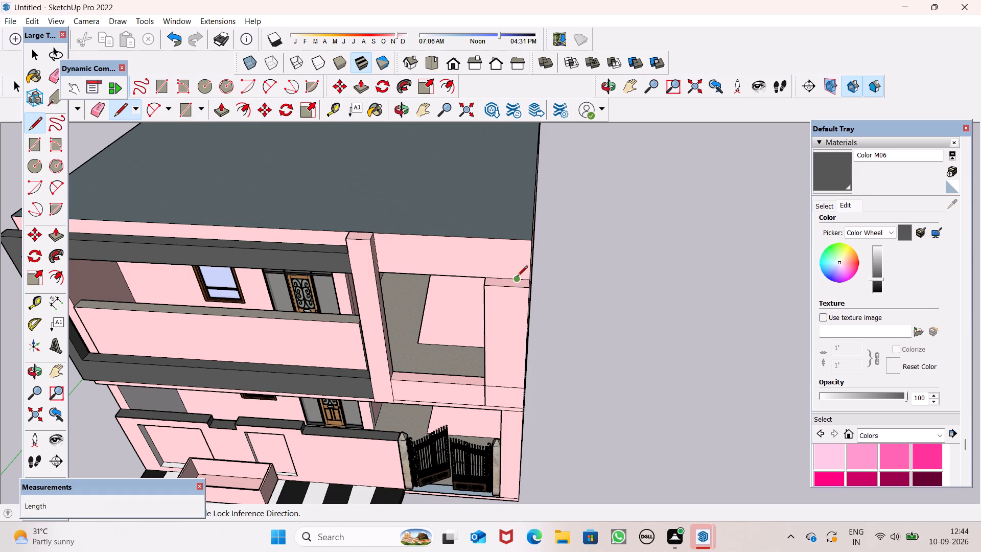
scroll(518, 277, "down", 2)
middle_click_drag(506, 409, 520, 358)
scroll(488, 365, "up", 6)
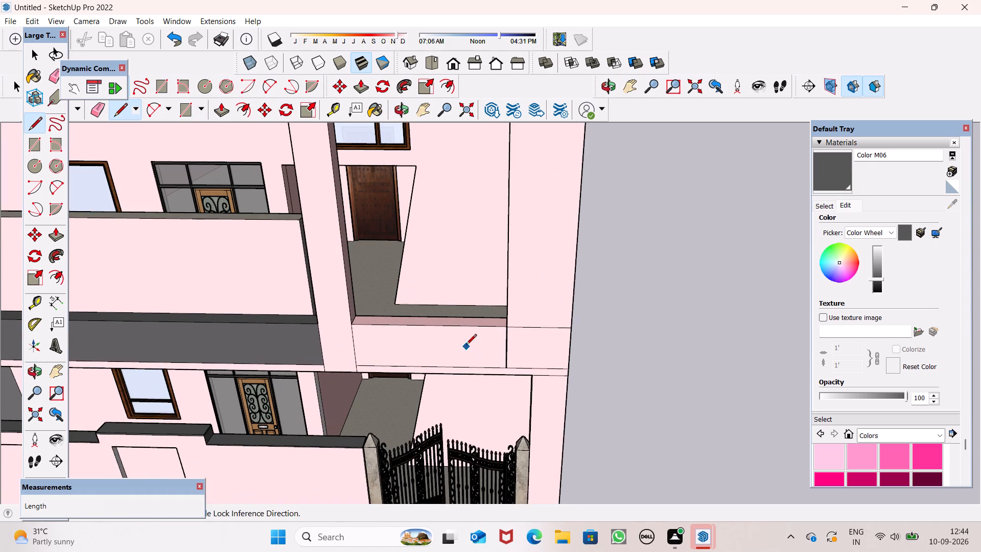
key("space")
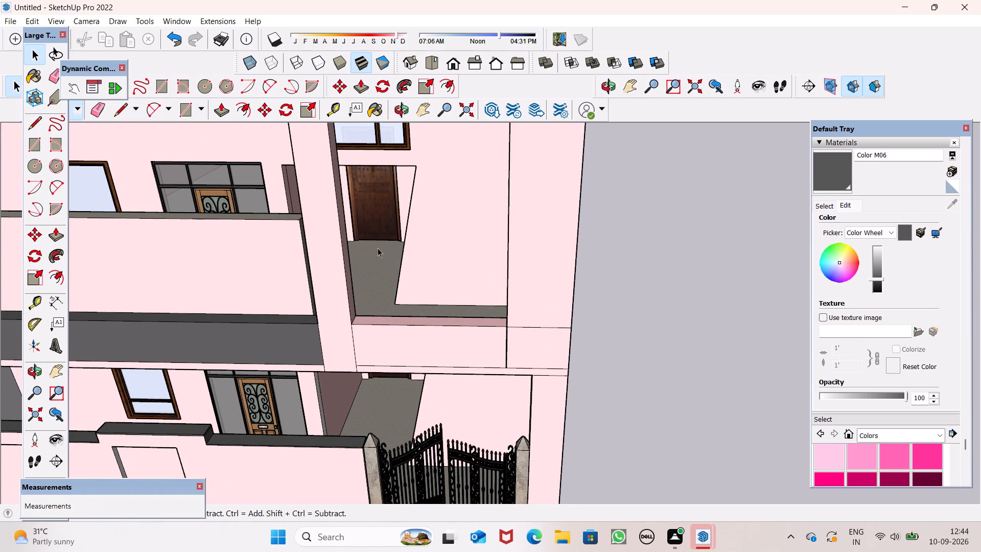
scroll(368, 273, "down", 2)
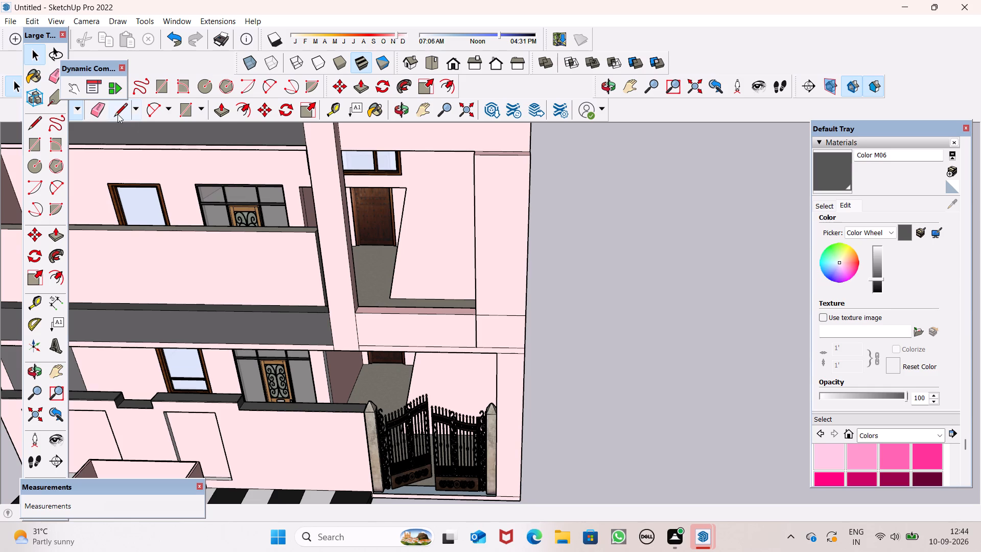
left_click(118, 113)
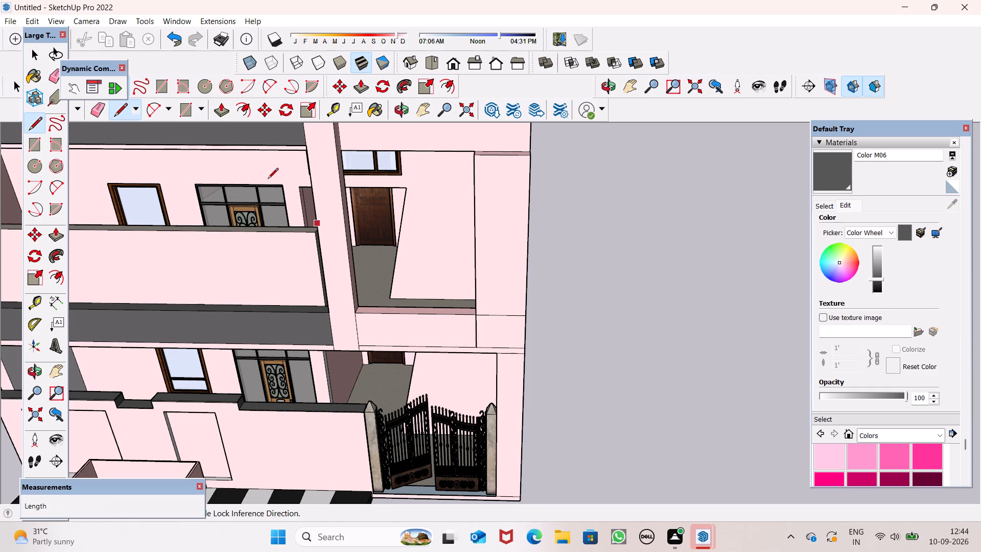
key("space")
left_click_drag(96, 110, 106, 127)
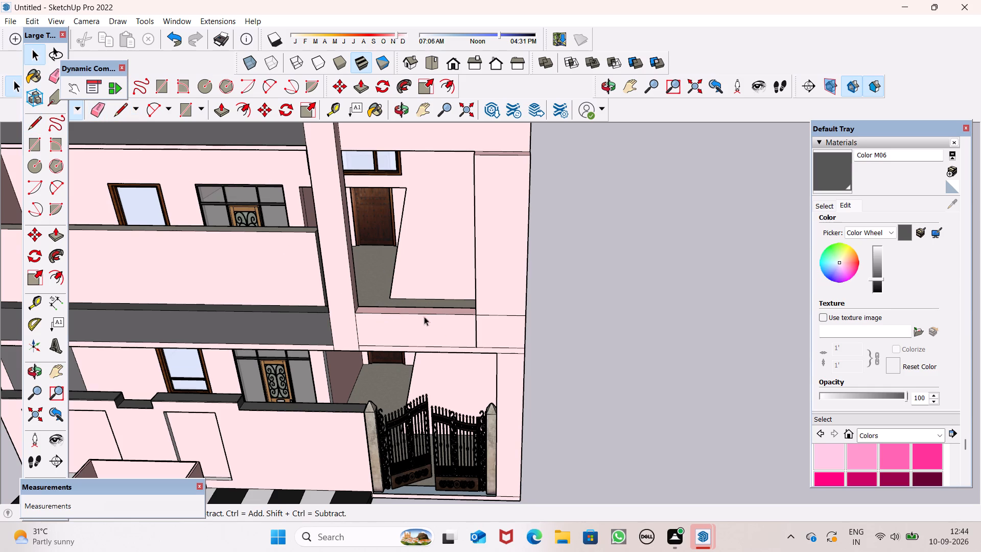
Push the top of the low wall across the upper-floor bay above the gate down by about 1' 11".
middle_click_drag(427, 321, 470, 419)
left_click(222, 114)
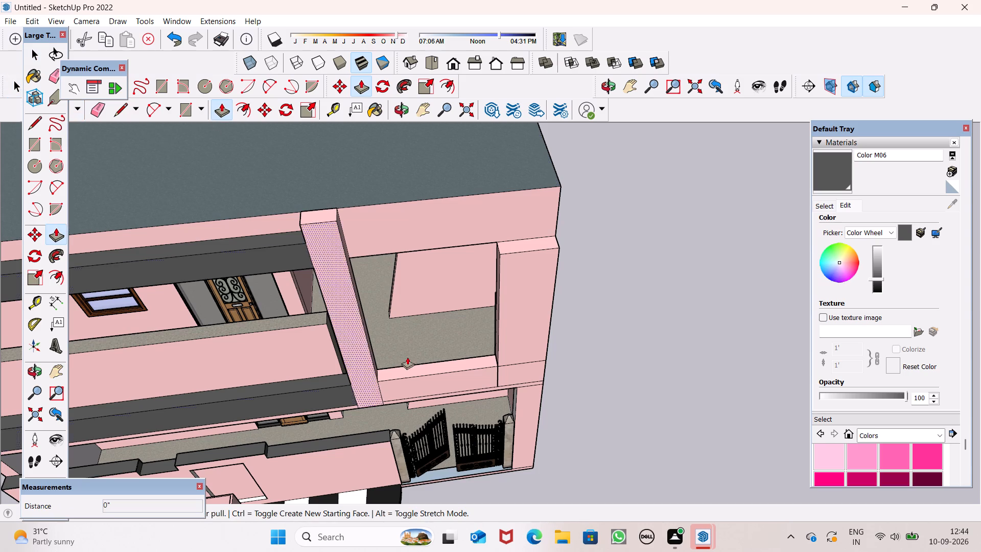
scroll(441, 369, "up", 6)
left_click_drag(441, 362, 456, 395)
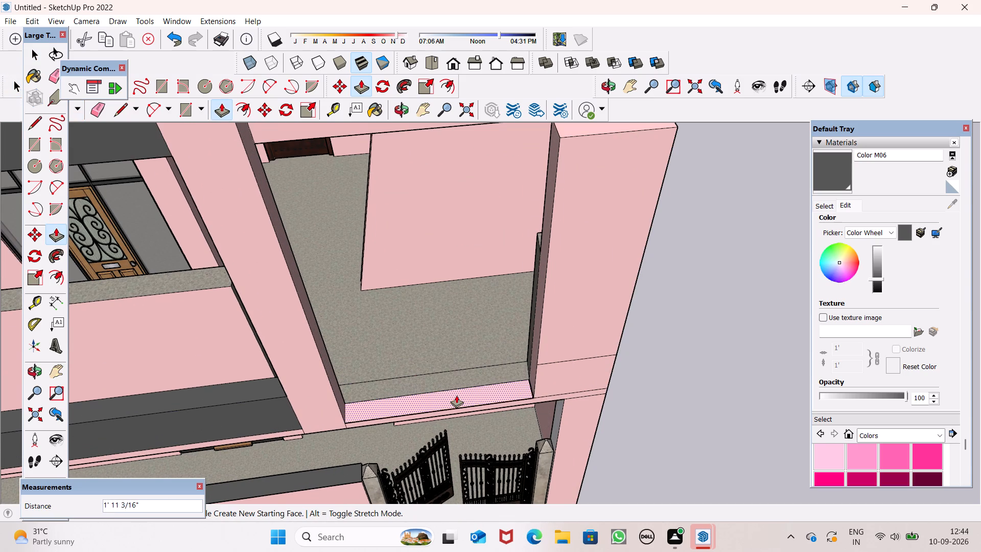
left_click_drag(456, 395, 457, 392)
key("space")
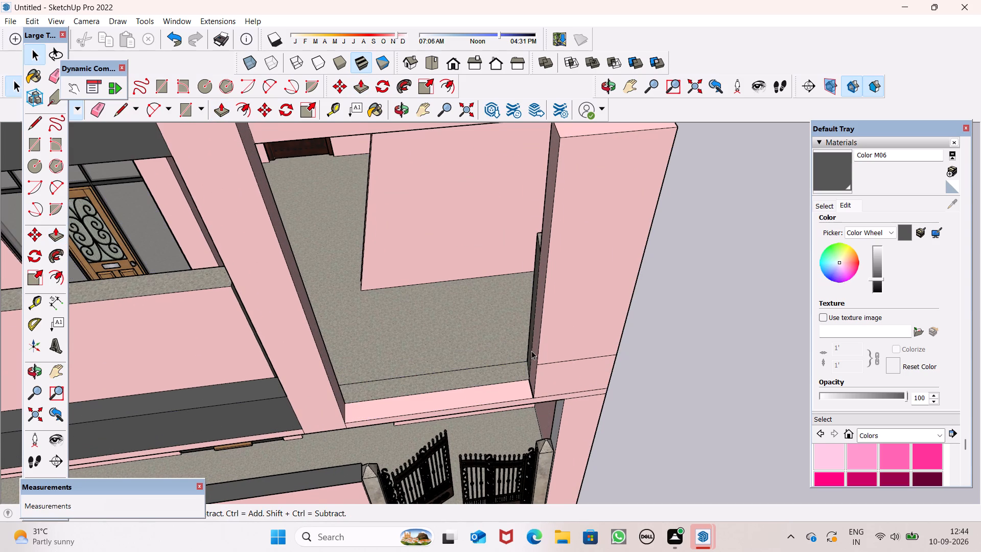
Pull the inner side of the upper-floor corner pillar about 11 5/8" into the open bay above the gate.
middle_click_drag(538, 353, 578, 333)
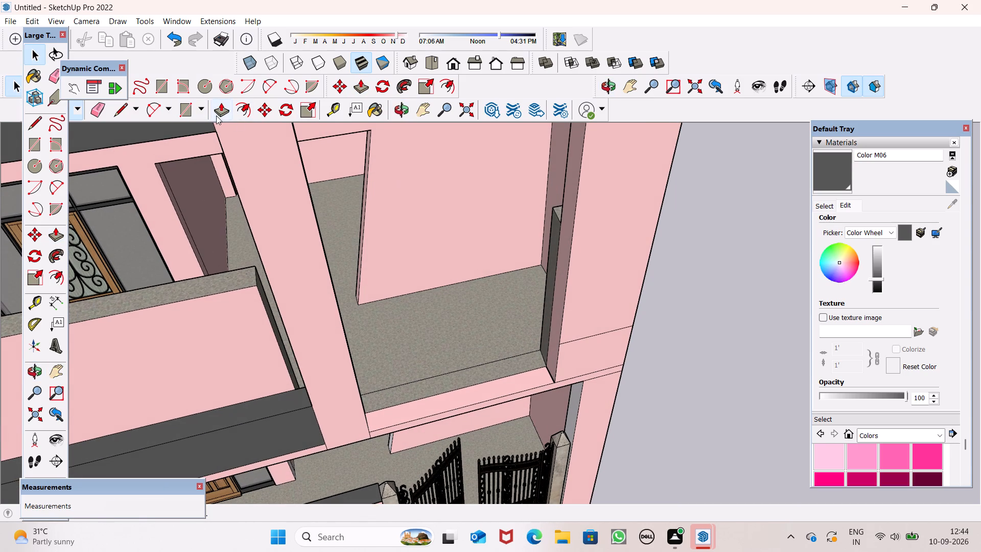
left_click(220, 113)
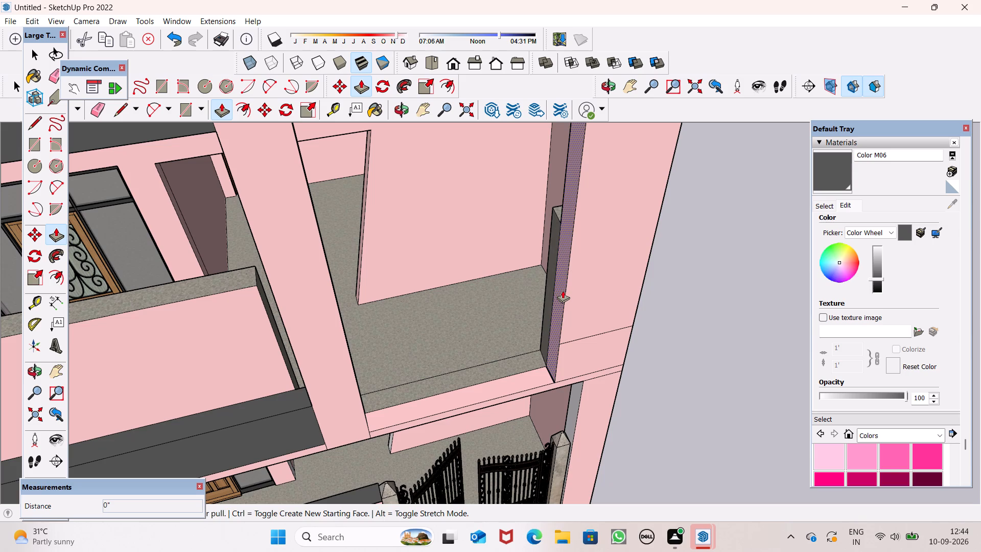
left_click_drag(562, 290, 534, 311)
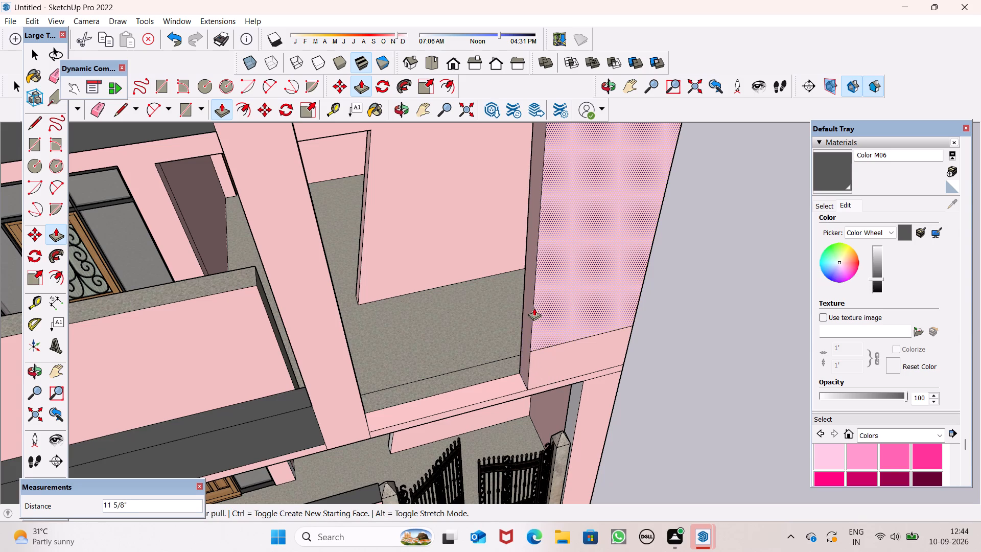
Examine the widened corner pillar, the lowered wall and the open bay above the gate from high, low and side angles.
scroll(564, 315, "down", 4)
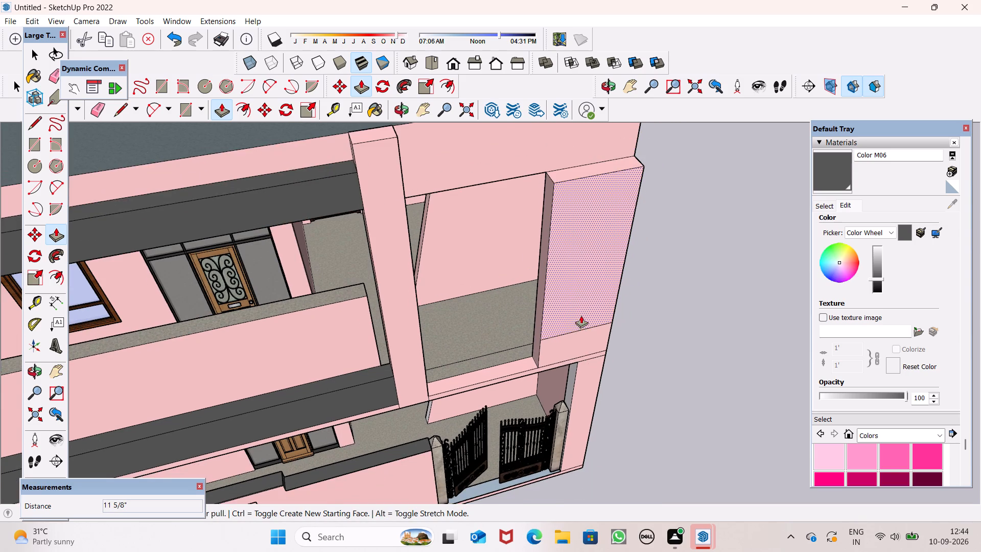
scroll(583, 314, "down", 3)
middle_click_drag(627, 332, 559, 309)
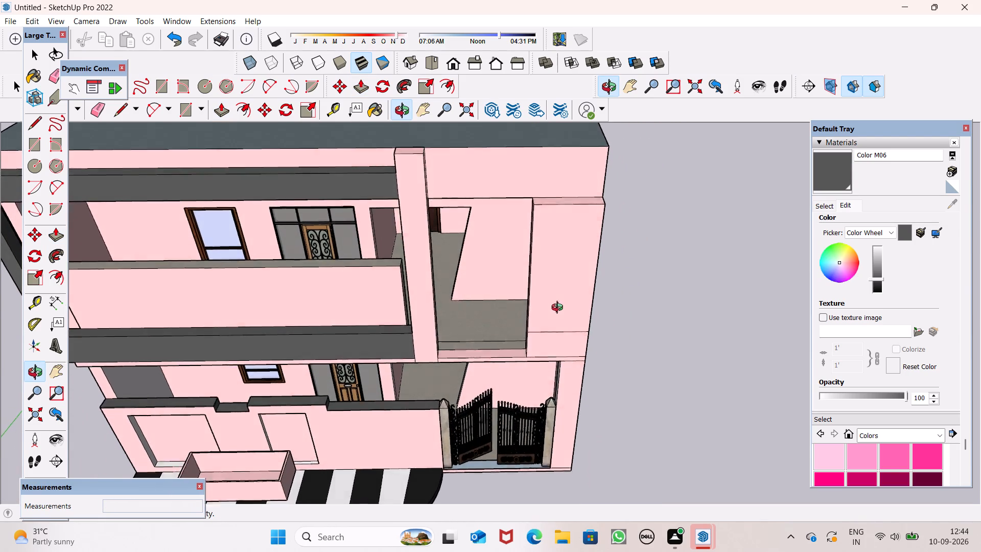
middle_click_drag(559, 309, 762, 341)
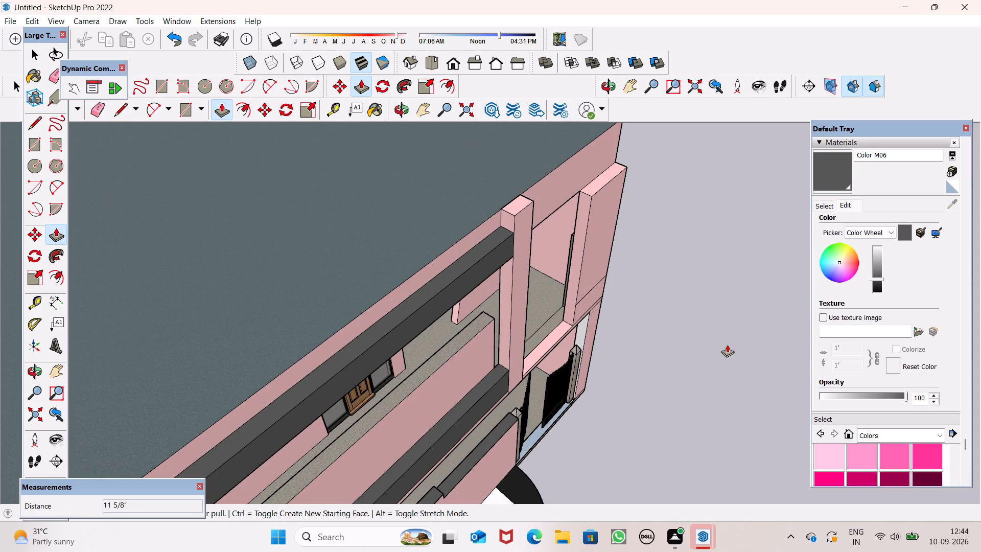
scroll(502, 236, "up", 4)
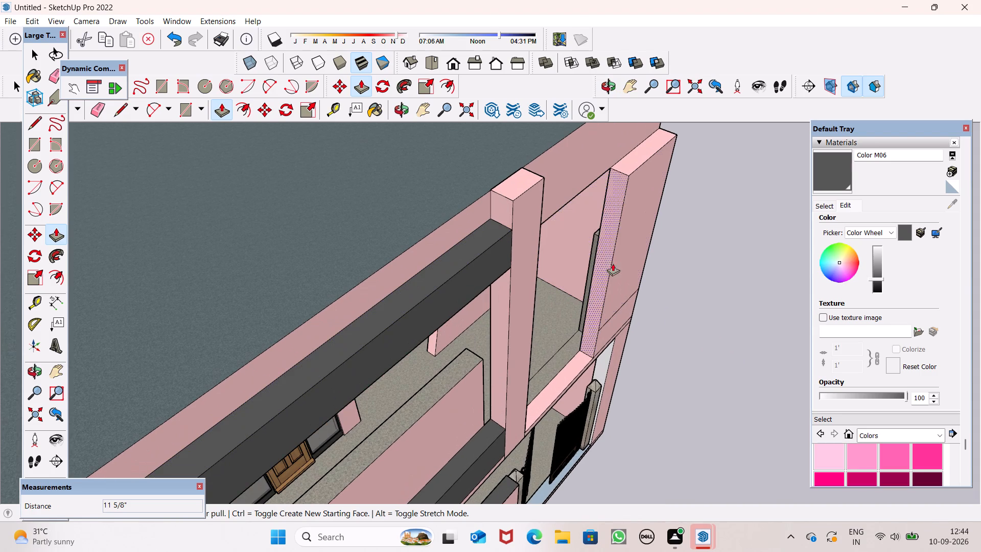
scroll(661, 318, "down", 2)
middle_click_drag(665, 315, 585, 326)
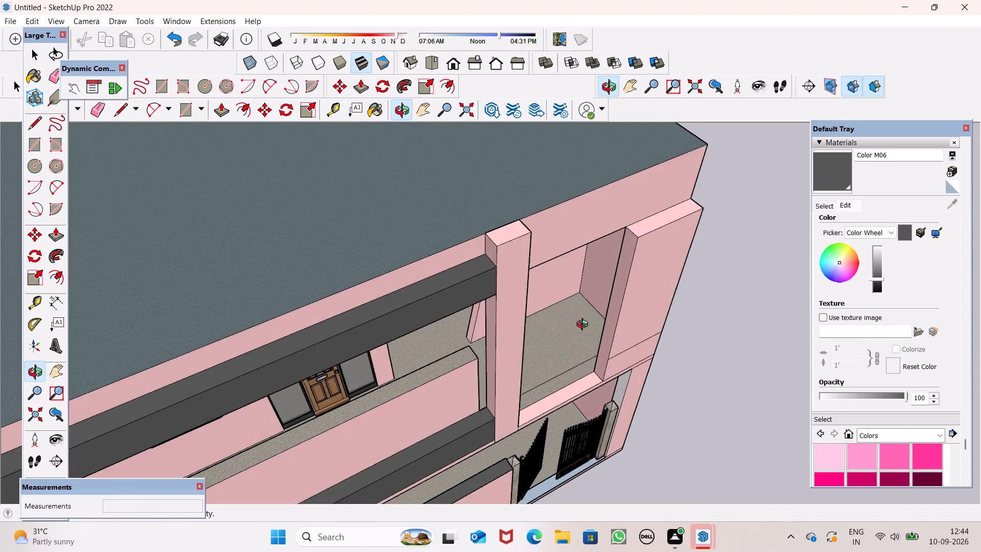
middle_click_drag(585, 326, 462, 294)
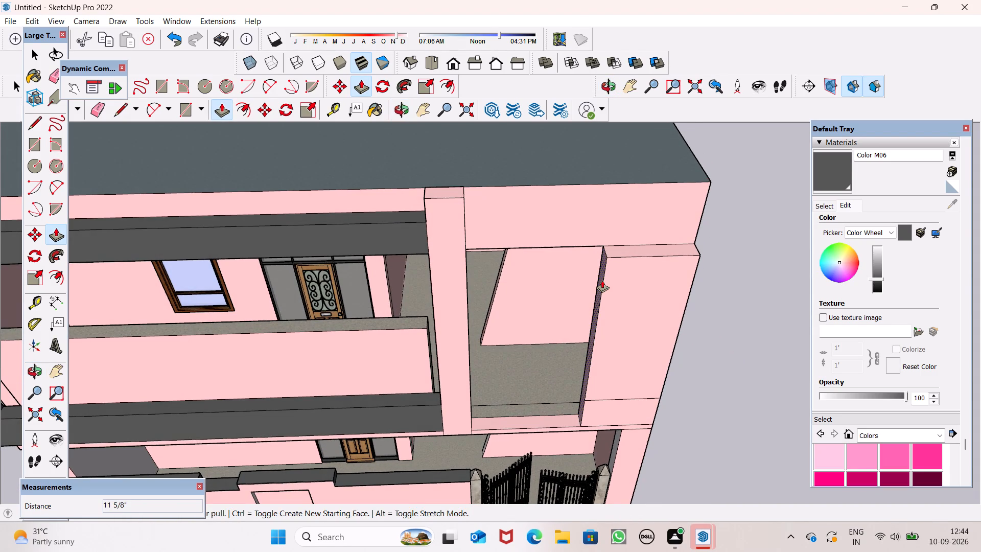
scroll(514, 510, "up", 1)
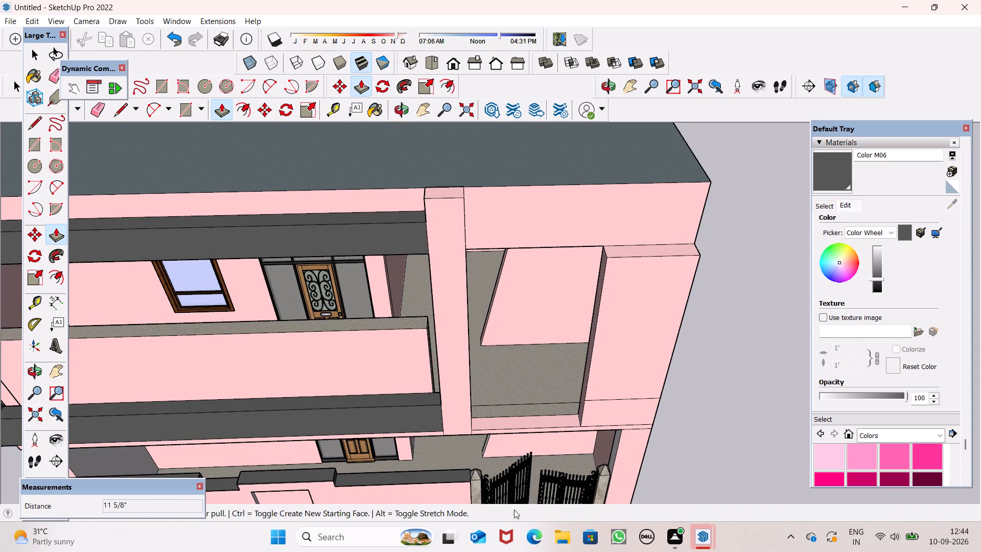
scroll(586, 419, "down", 5)
scroll(594, 379, "up", 4)
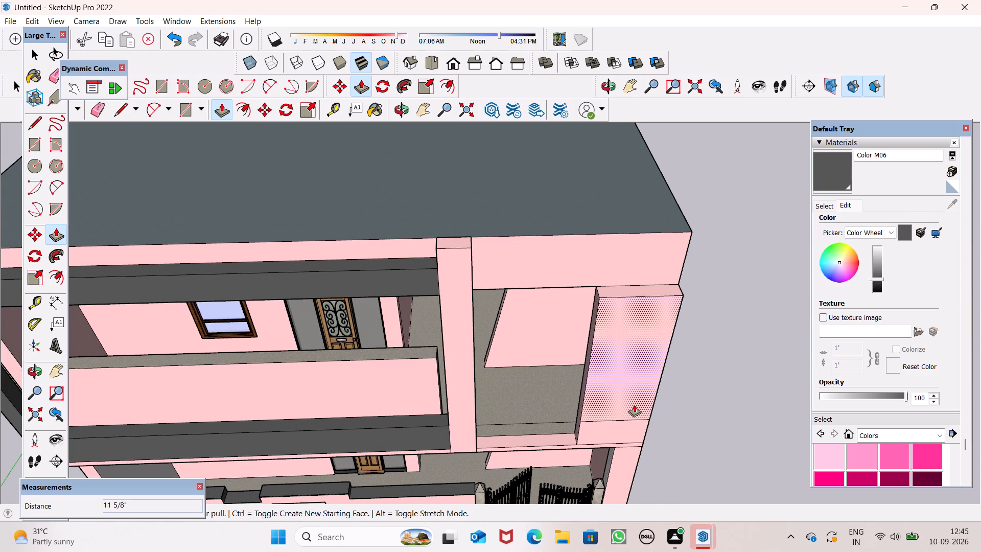
scroll(635, 400, "up", 2)
middle_click_drag(632, 402, 613, 262)
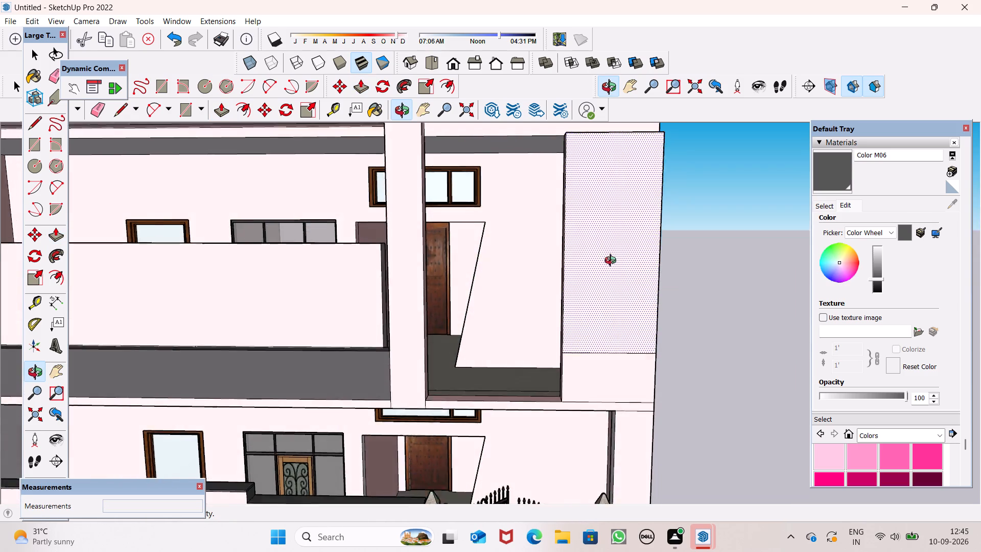
middle_click_drag(613, 262, 659, 383)
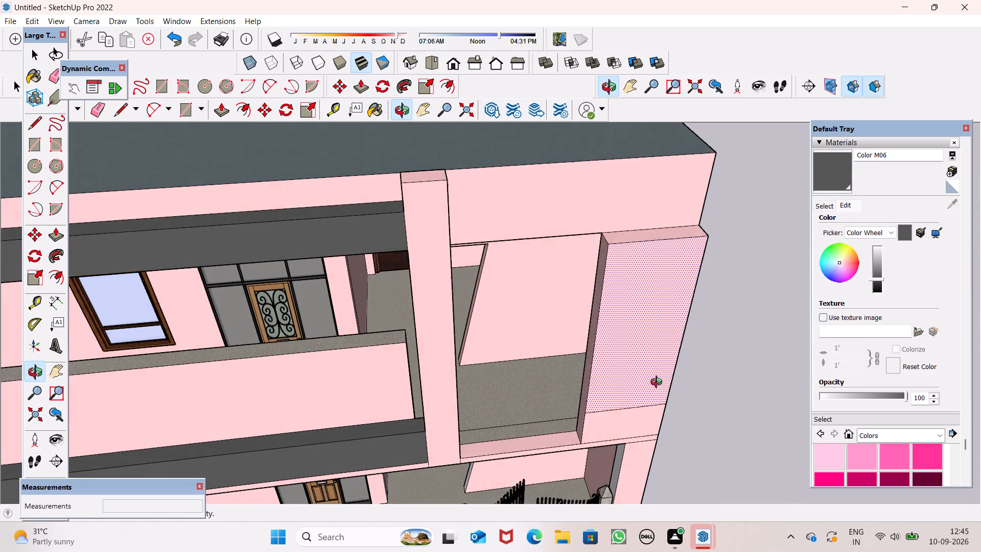
middle_click_drag(659, 383, 658, 385)
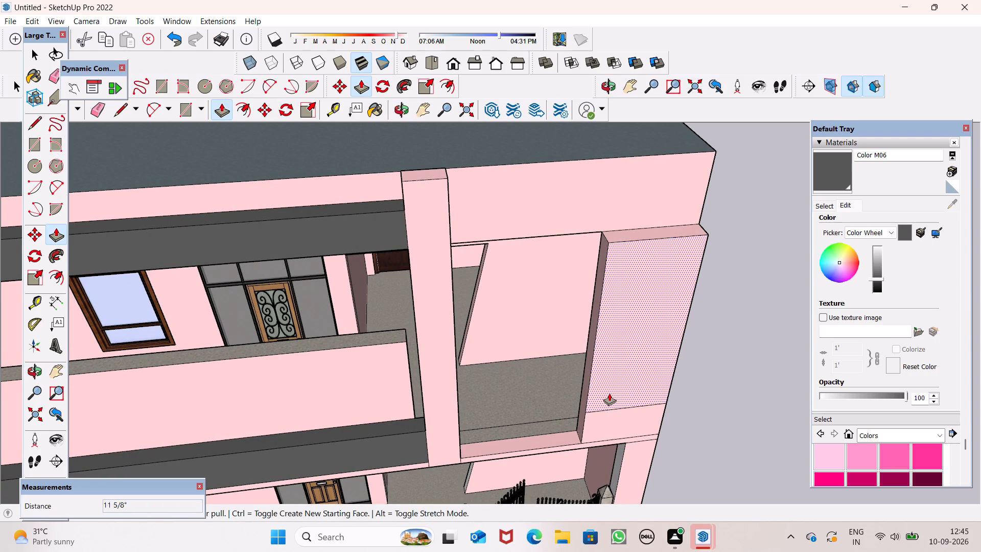
scroll(609, 393, "up", 6)
middle_click_drag(592, 400, 758, 477)
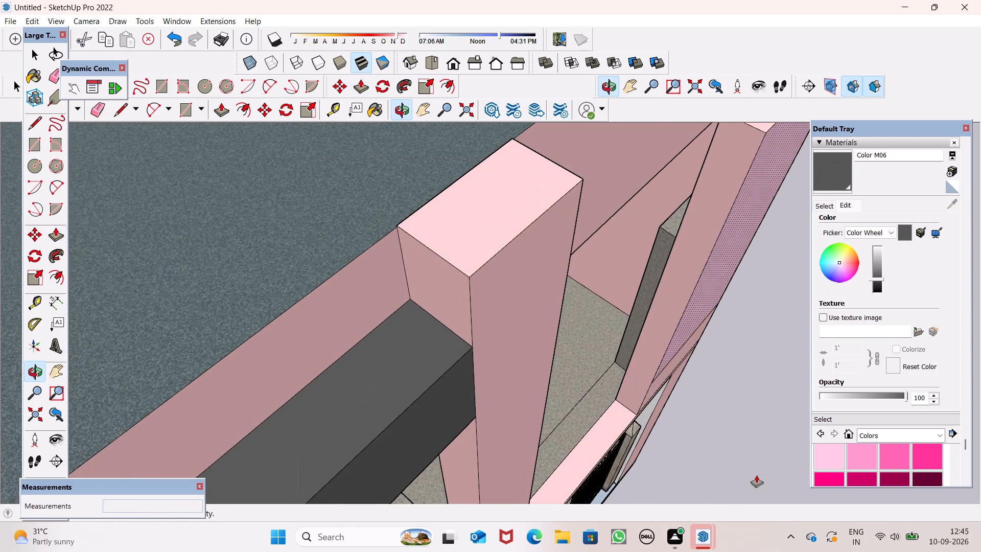
middle_click_drag(656, 390, 410, 279)
scroll(455, 281, "down", 6)
scroll(483, 334, "down", 3)
scroll(485, 358, "up", 6)
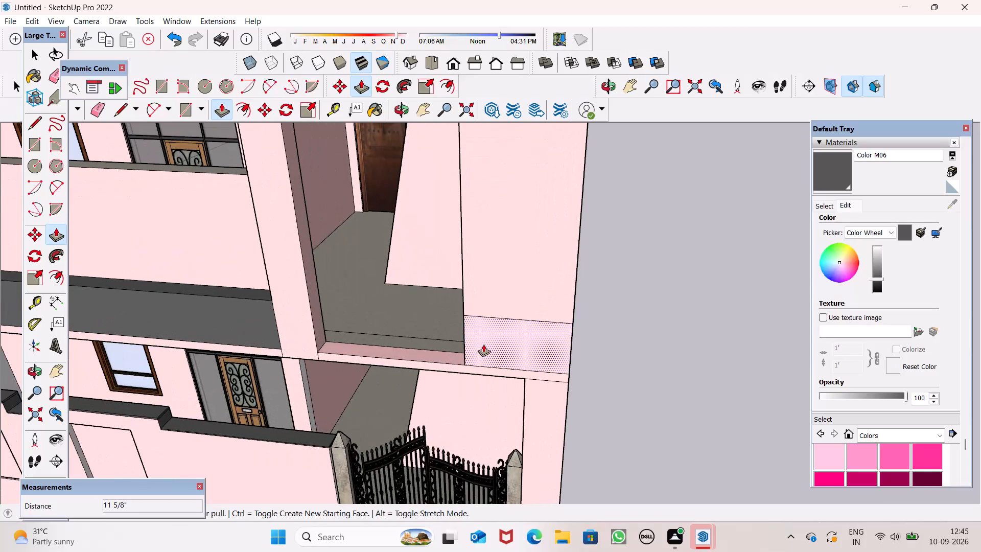
scroll(485, 336, "down", 4)
middle_click_drag(486, 339, 648, 318)
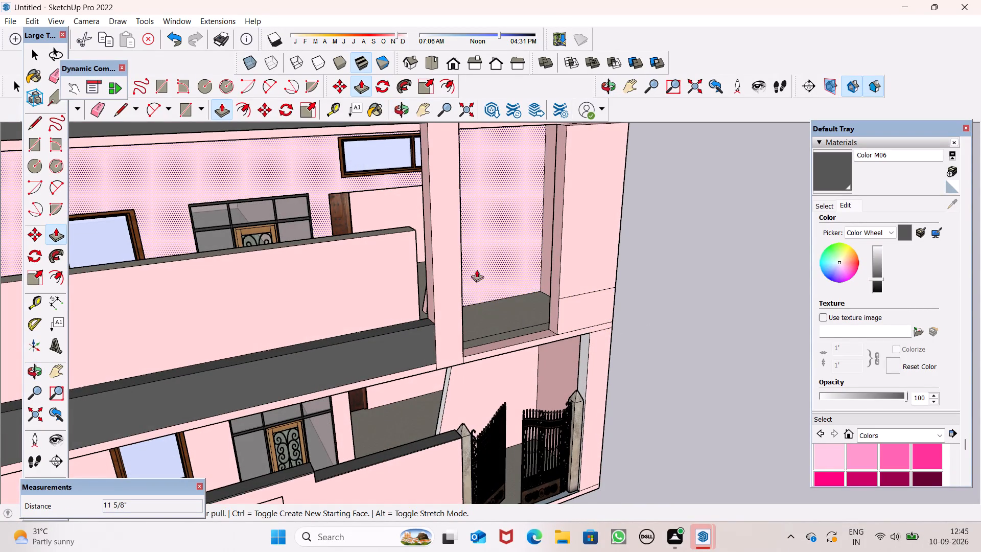
scroll(564, 328, "up", 4)
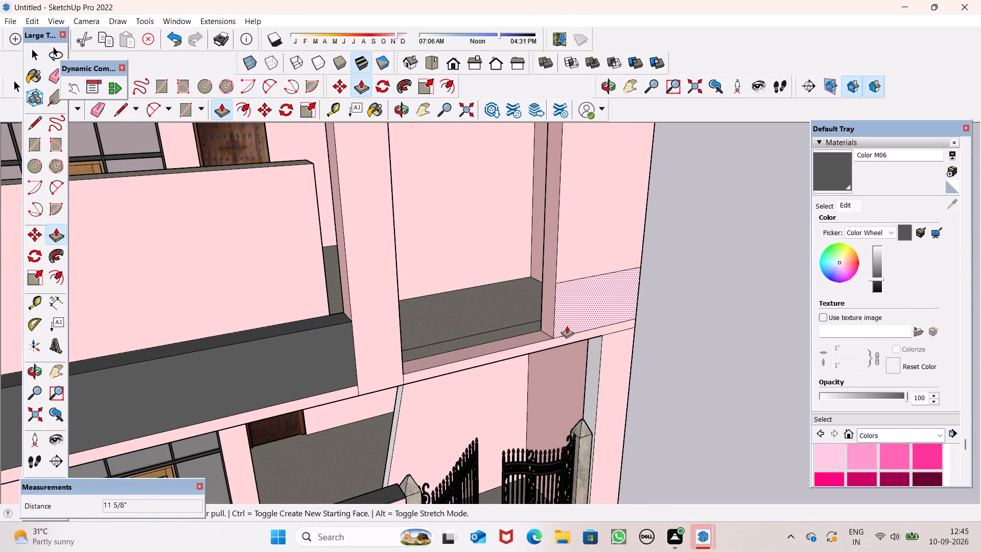
scroll(553, 320, "up", 2)
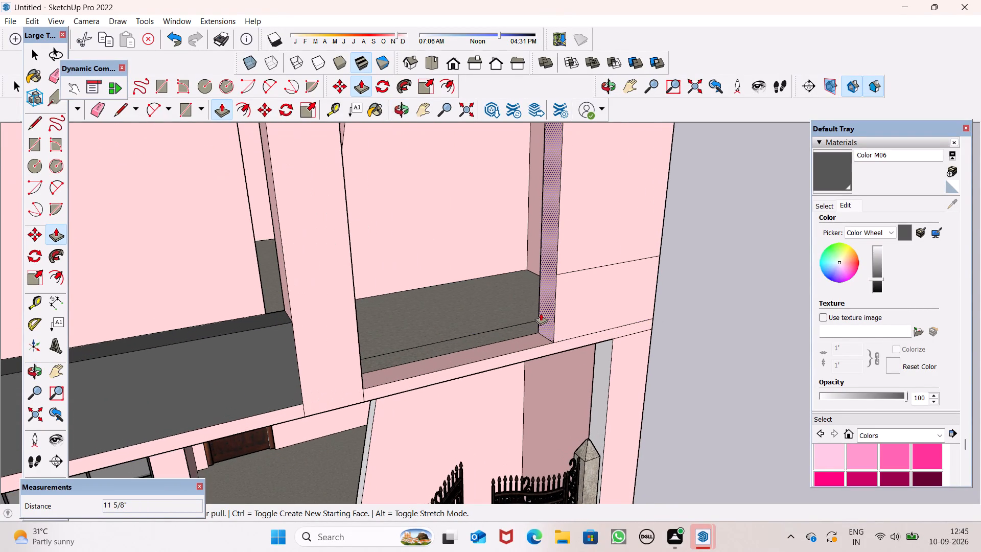
scroll(316, 257, "down", 2)
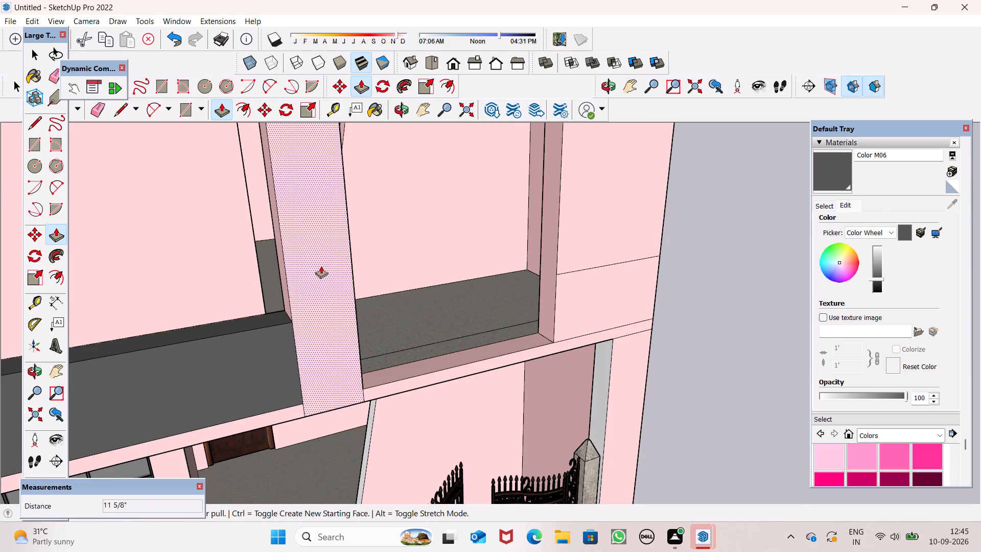
scroll(321, 266, "down", 3)
middle_click_drag(459, 303, 380, 356)
scroll(481, 235, "up", 2)
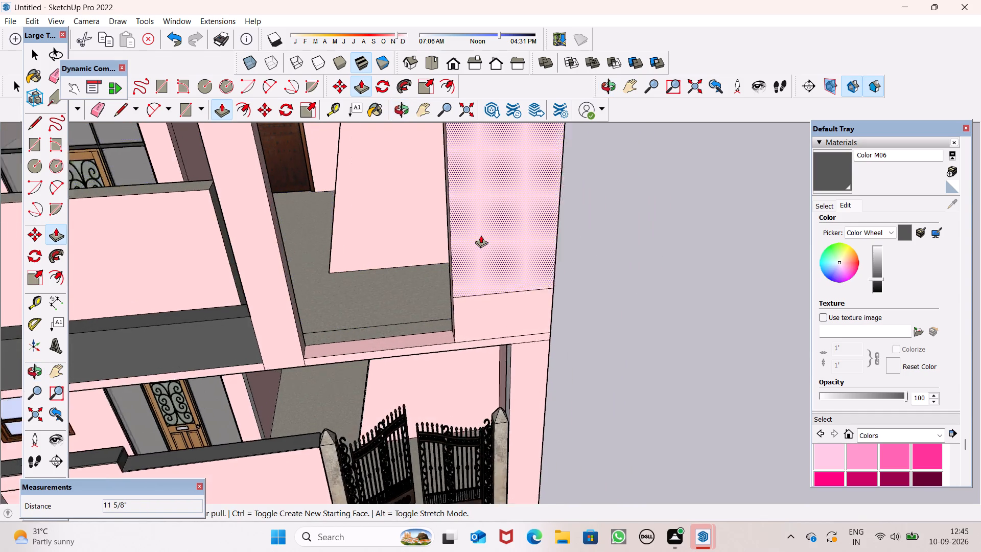
Push the inner side of the upper-floor corner pillar back about 8 13/16" to narrow it.
scroll(481, 235, "up", 1)
middle_click_drag(465, 257, 586, 267)
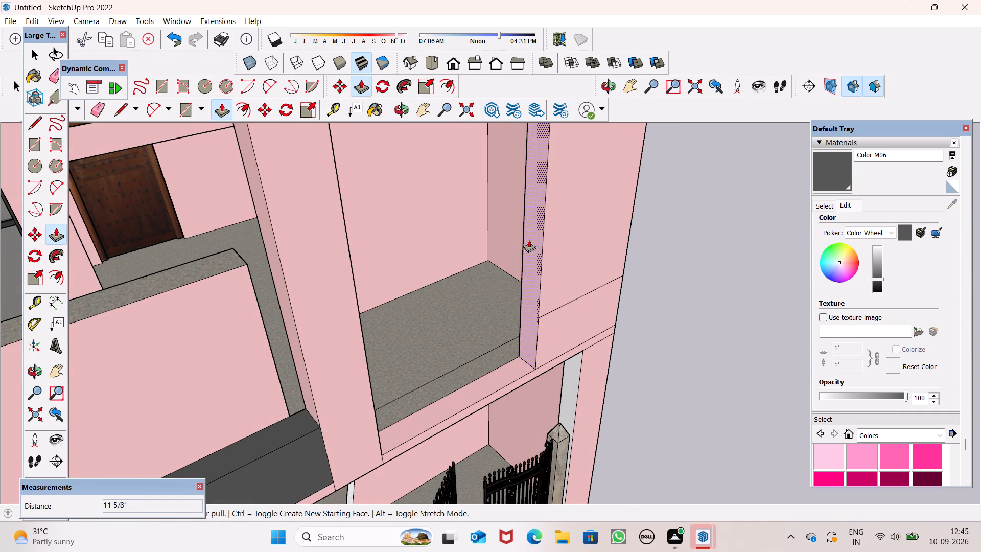
left_click_drag(529, 237, 552, 235)
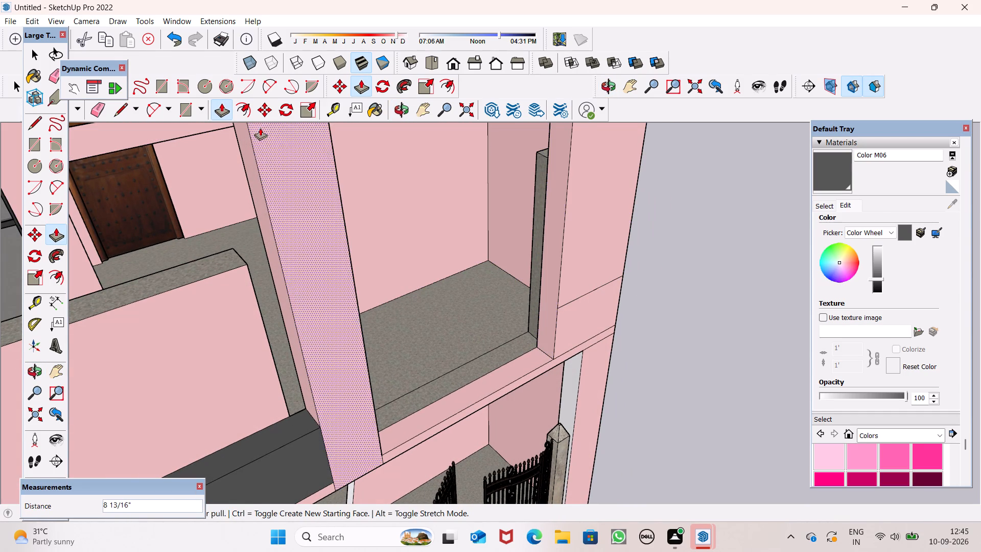
Split the corner pillar's inner face with a 9" line at low-wall height and pull the lower part about 1' 5" into the bay.
left_click_drag(120, 115, 124, 120)
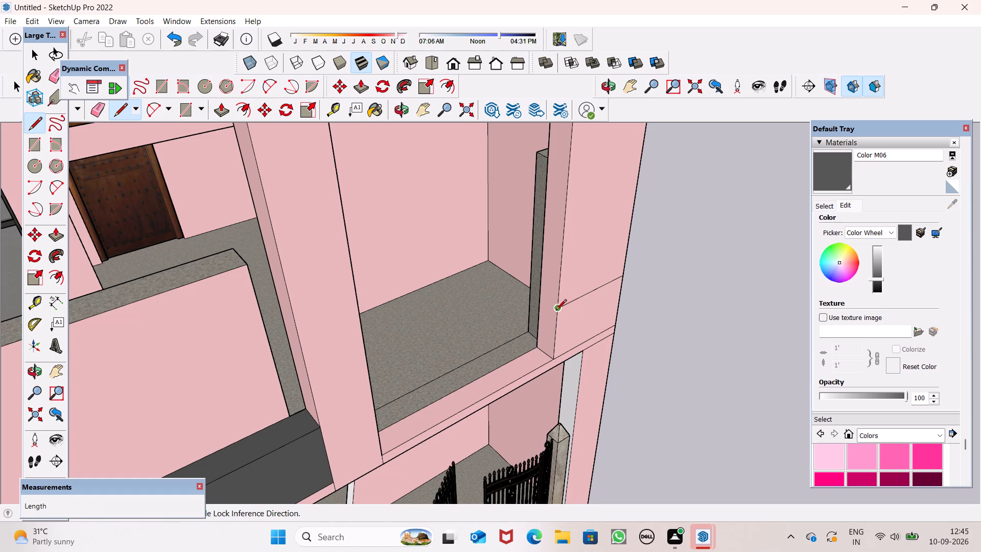
left_click_drag(555, 311, 544, 306)
left_click(540, 301)
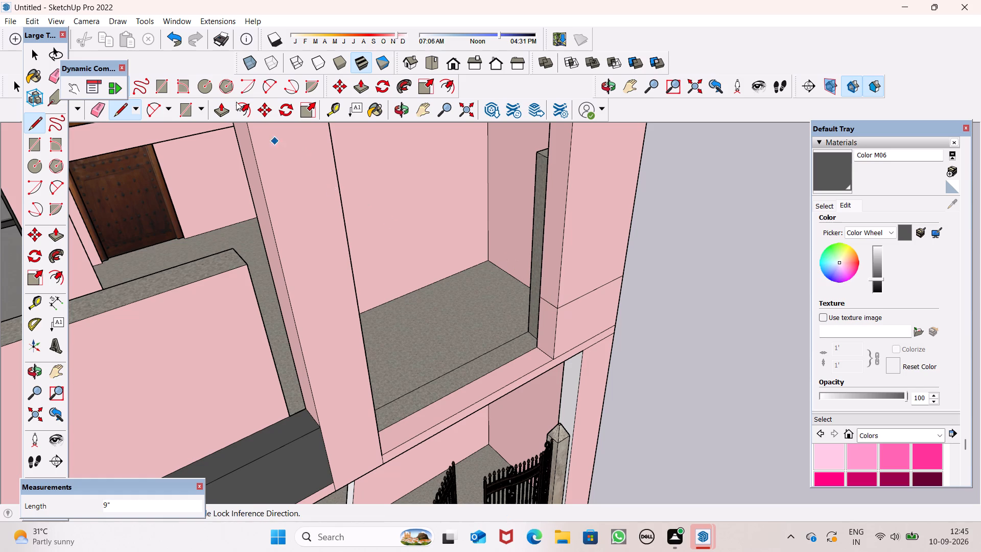
left_click(230, 108)
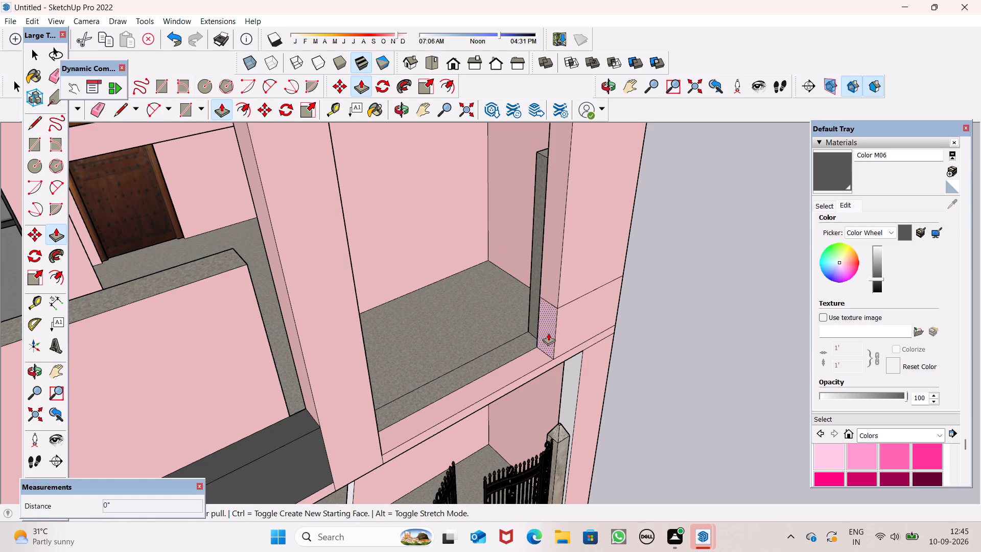
left_click_drag(548, 333, 512, 353)
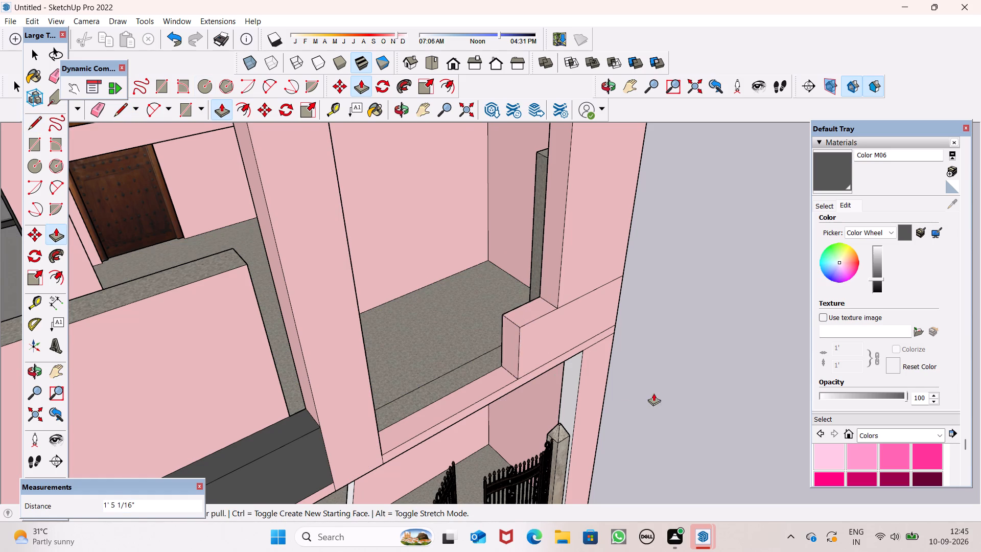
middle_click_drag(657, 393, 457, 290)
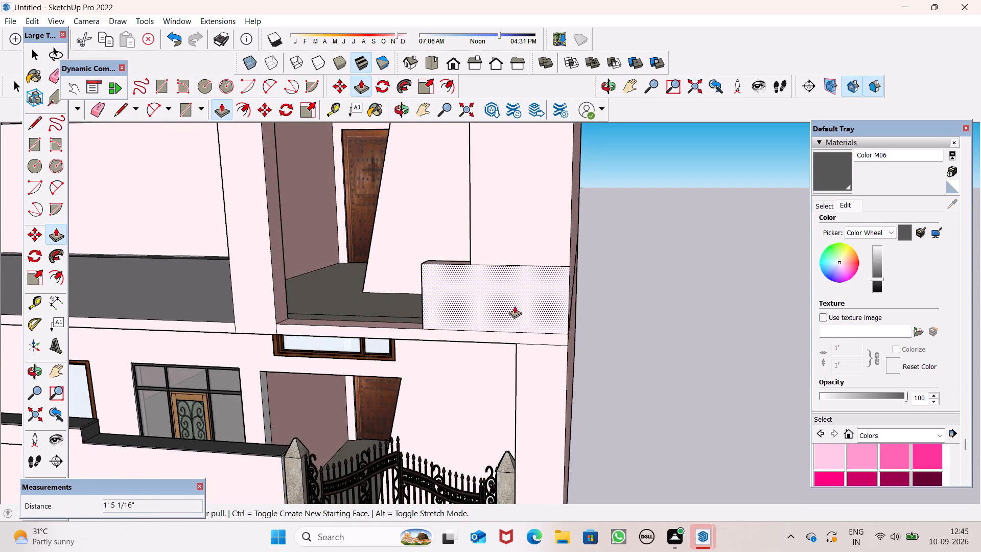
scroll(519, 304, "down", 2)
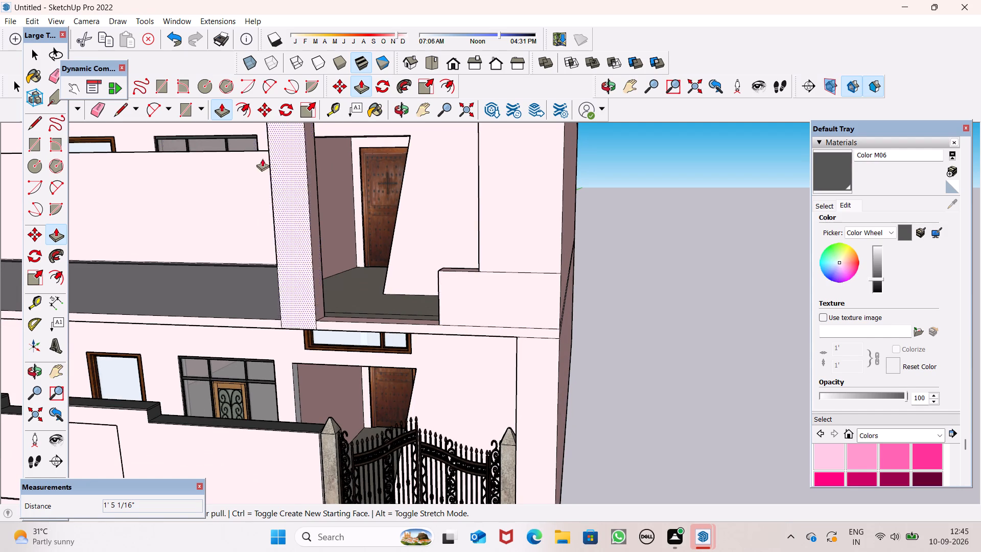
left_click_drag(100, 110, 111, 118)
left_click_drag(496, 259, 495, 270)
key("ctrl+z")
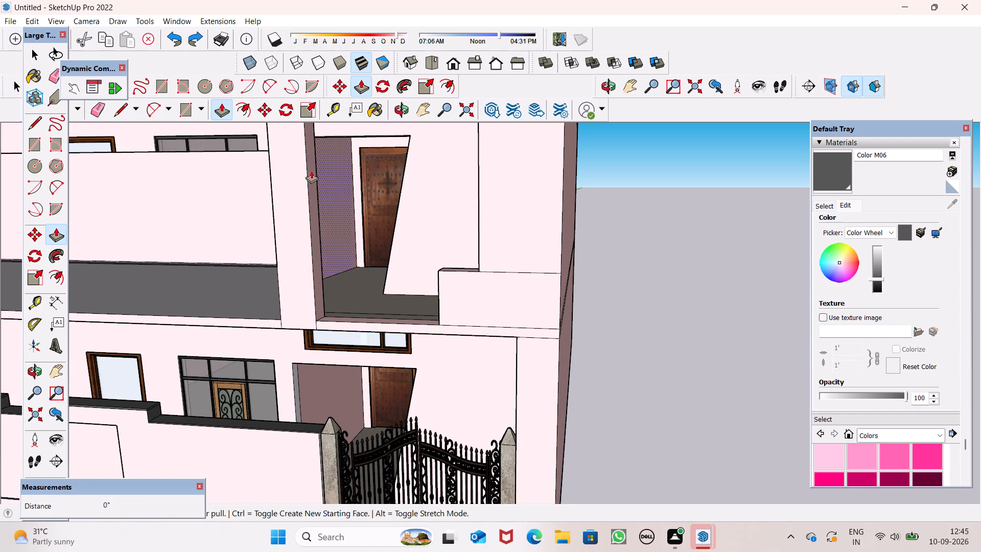
Erase the leftover horizontal edge between the corner pillar's front face and the low block at its base.
left_click(101, 111)
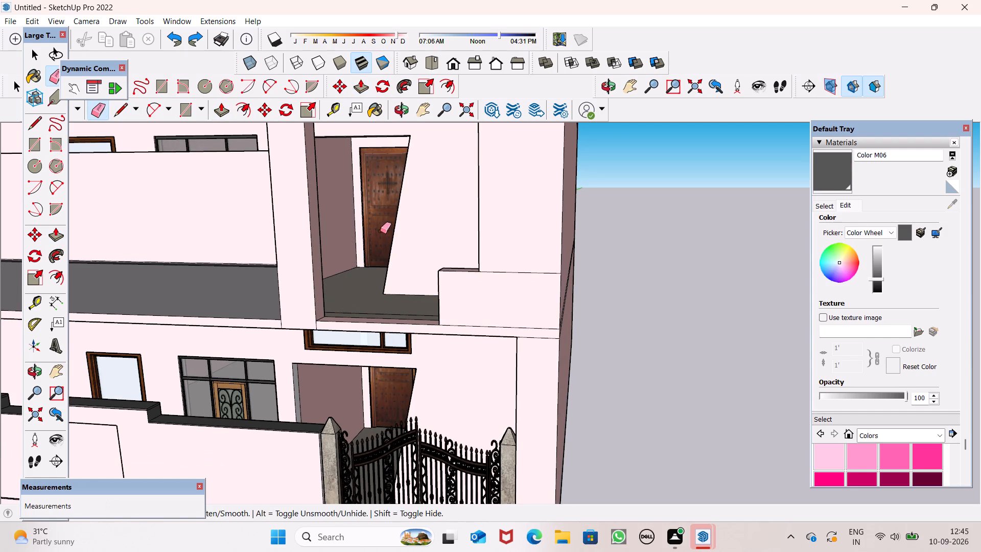
left_click_drag(509, 269, 510, 274)
key("space")
Examine the whole house front, the stepped corner pillar and the roof edge from near, far and above.
scroll(555, 275, "down", 14)
key("space")
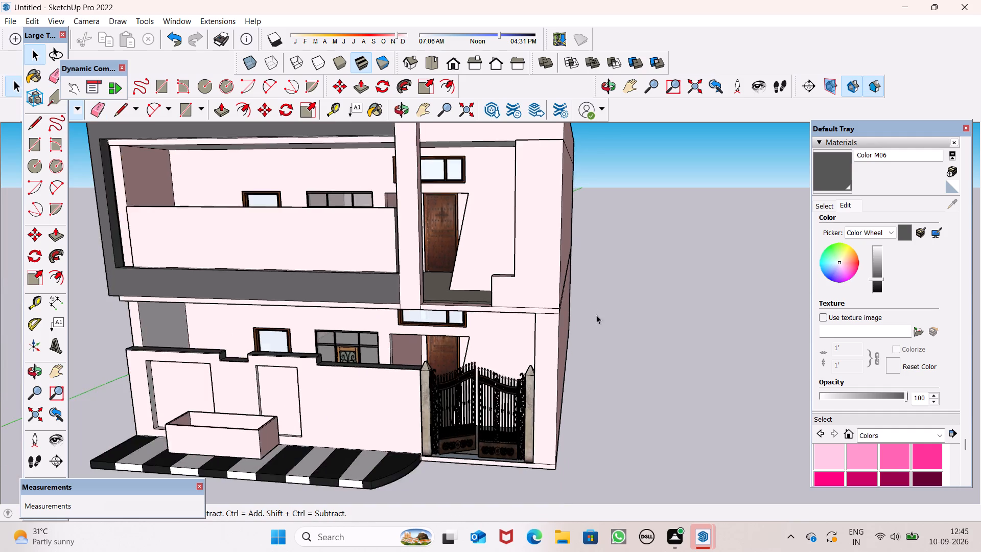
scroll(596, 315, "down", 4)
scroll(550, 265, "up", 5)
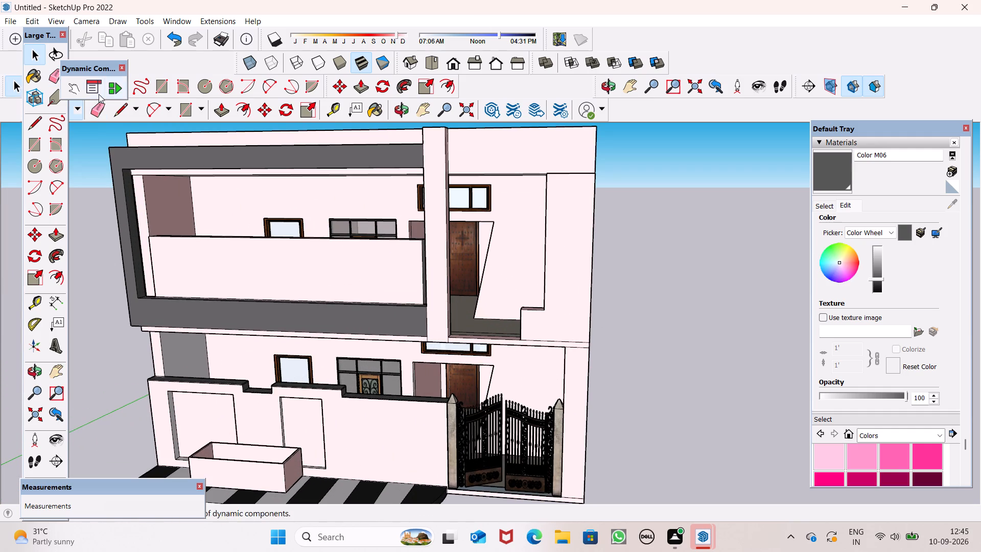
left_click(104, 112)
scroll(465, 358, "down", 5)
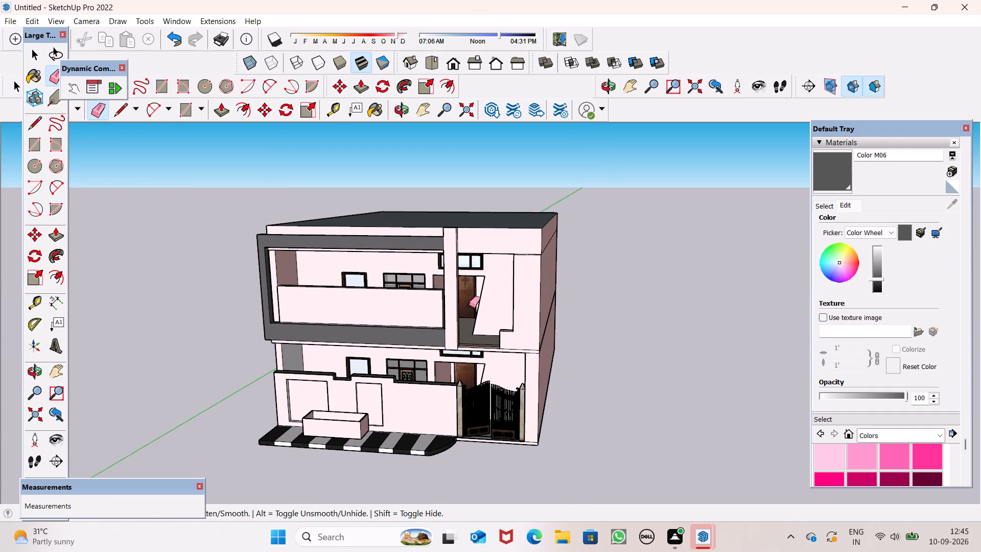
scroll(474, 294, "up", 1)
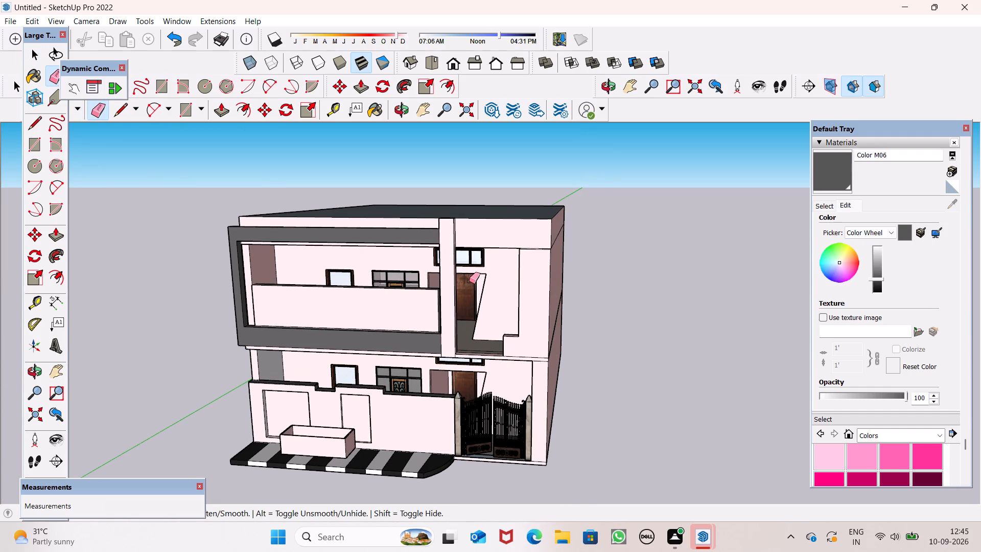
scroll(470, 244, "up", 3)
middle_click_drag(592, 290, 596, 362)
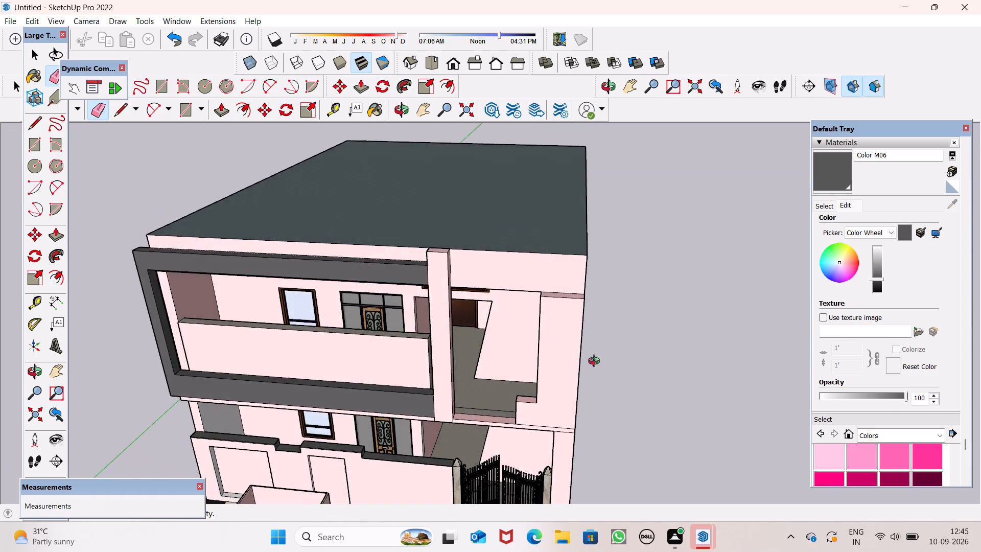
middle_click_drag(596, 362, 576, 376)
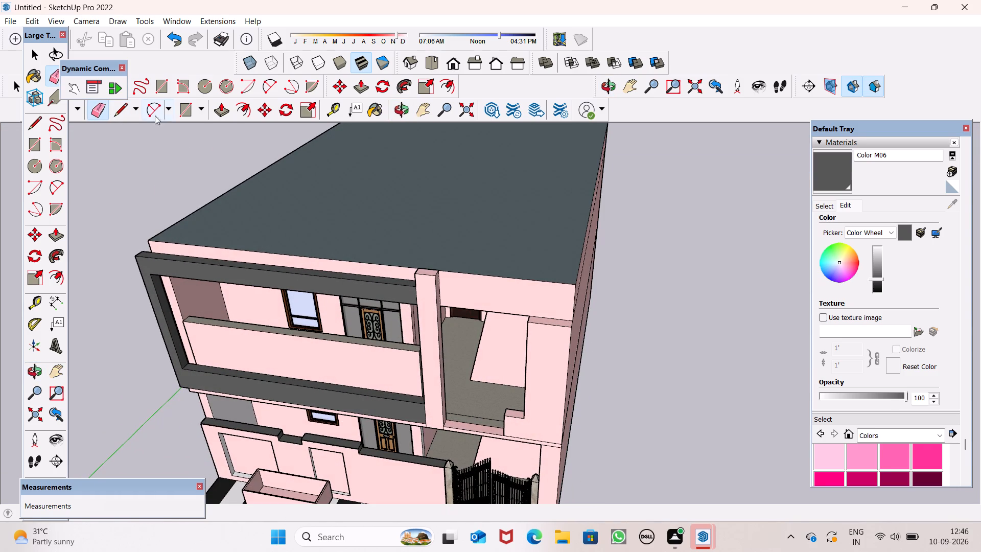
Pull the top of the upper-floor corner pillar up about 4' 4" so it rises above the roof.
left_click(224, 112)
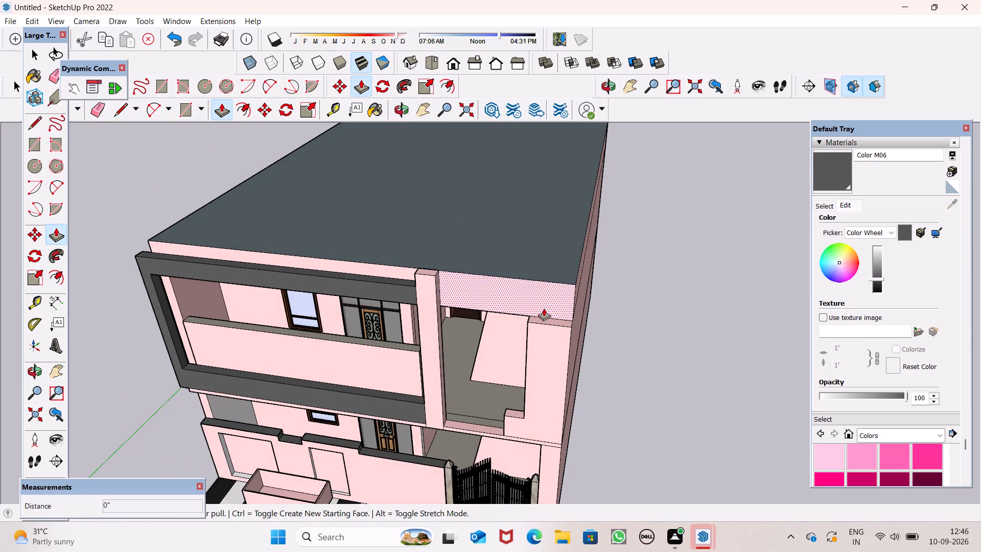
scroll(552, 315, "up", 9)
middle_click_drag(545, 320, 543, 350)
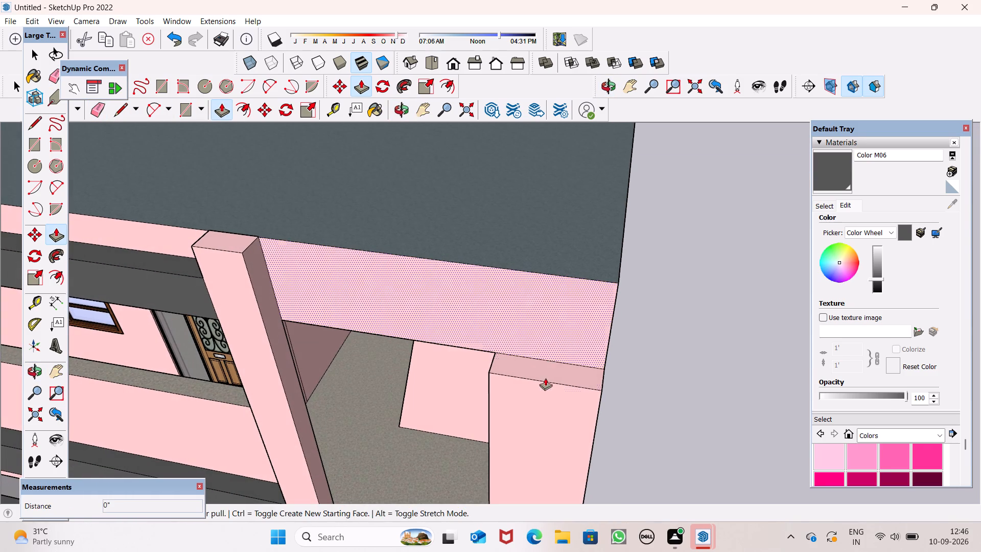
left_click_drag(549, 376, 535, 289)
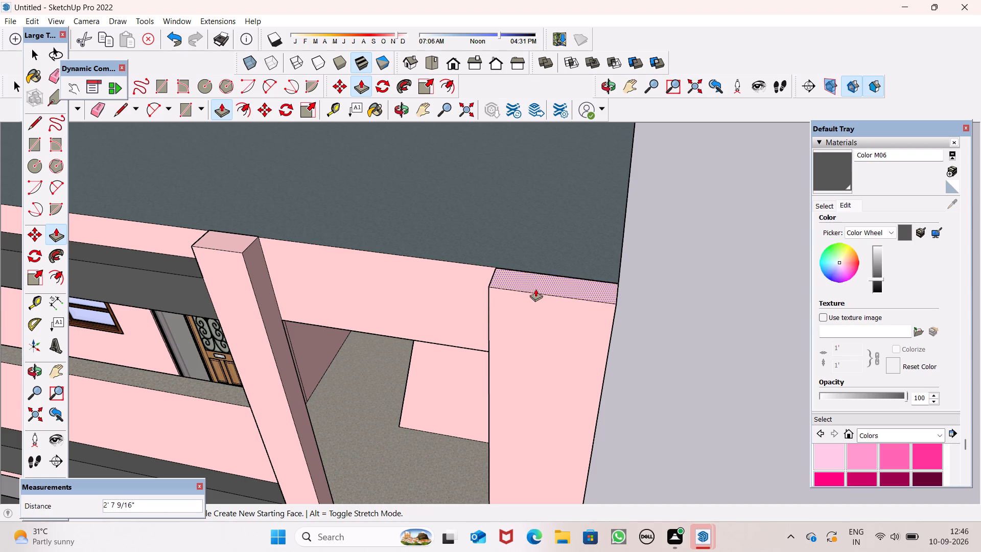
left_click_drag(535, 289, 519, 221)
Pull the top of the front column beside the balcony frame up about 1' 10" above the roof edge.
scroll(533, 231, "down", 8)
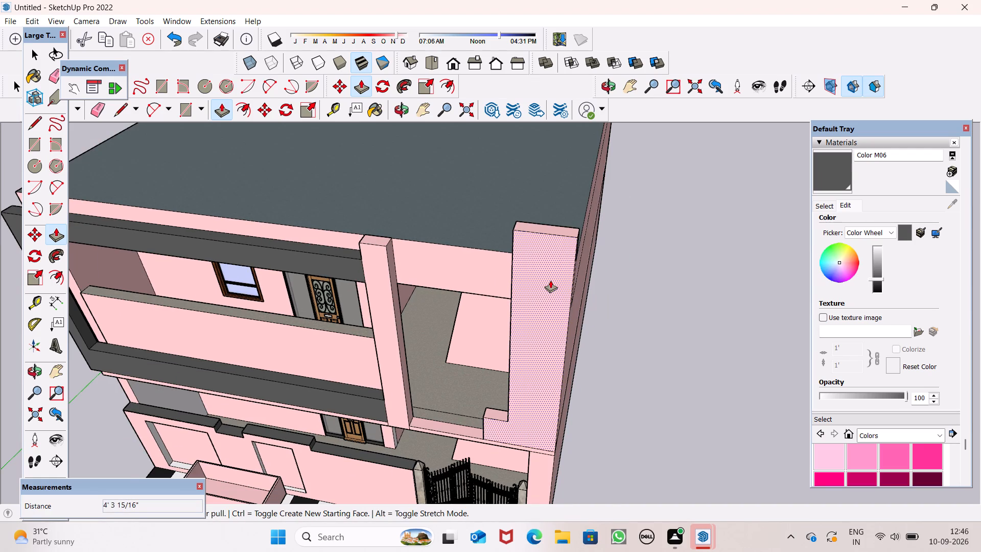
scroll(550, 278, "down", 2)
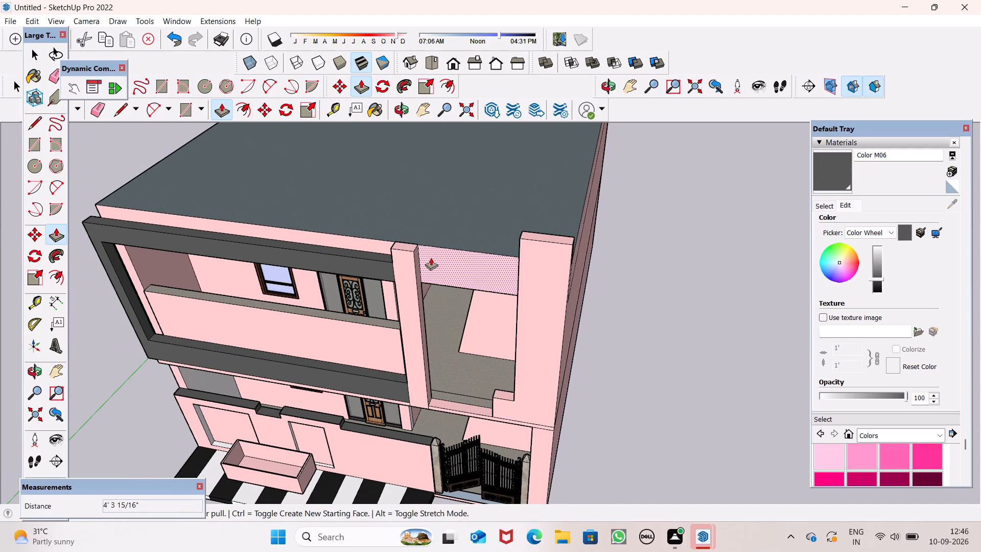
scroll(426, 261, "down", 3)
middle_click_drag(424, 257, 501, 269)
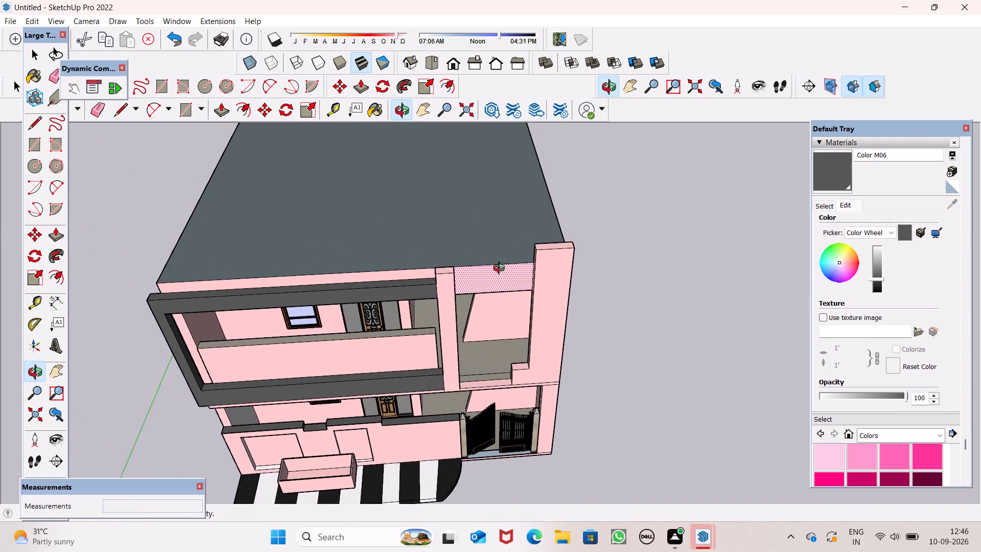
middle_click_drag(501, 269, 522, 279)
scroll(469, 284, "up", 6)
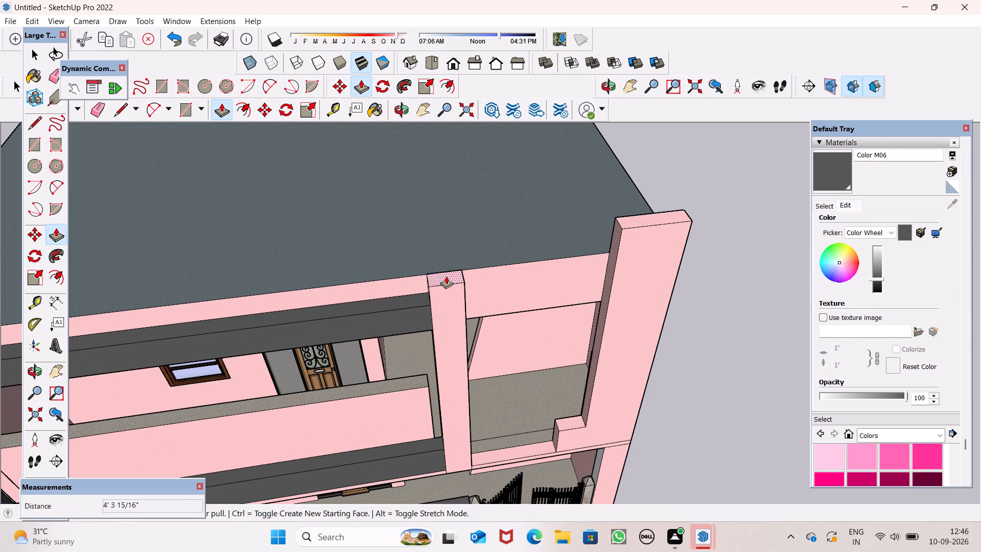
left_click_drag(447, 274, 451, 235)
Examine the raised column and corner pillar against the roof from the front and from high above.
middle_click_drag(551, 315, 503, 238)
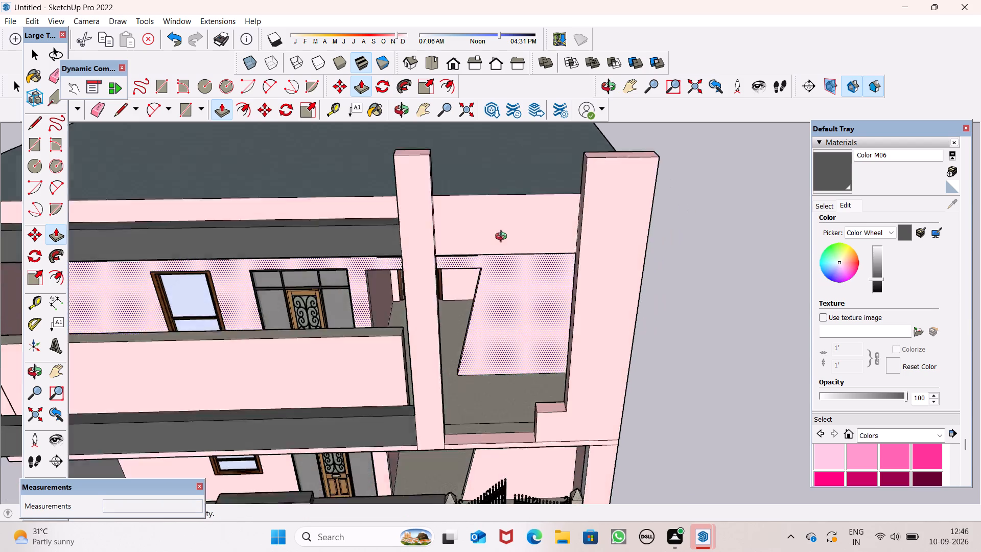
middle_click_drag(503, 238, 487, 222)
scroll(481, 246, "down", 12)
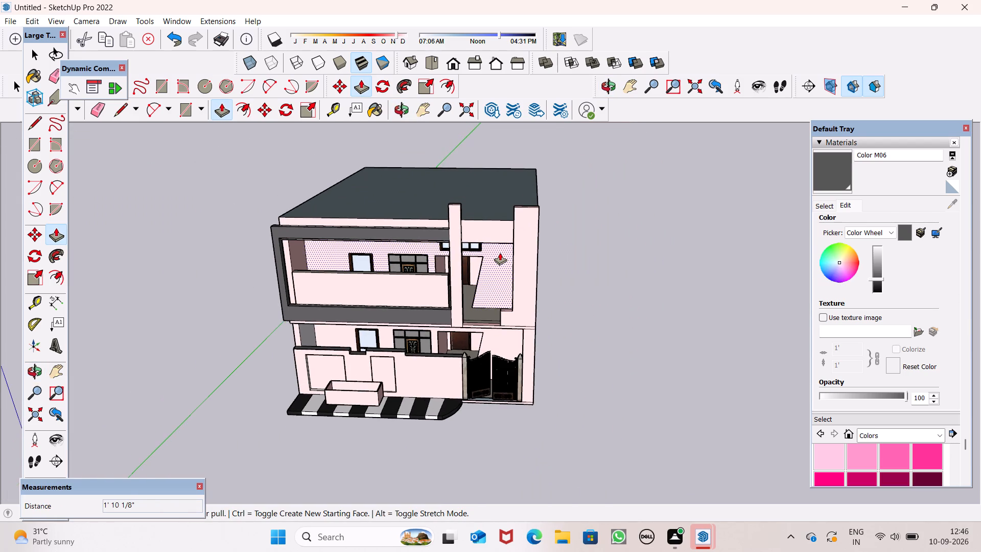
scroll(500, 252, "down", 1)
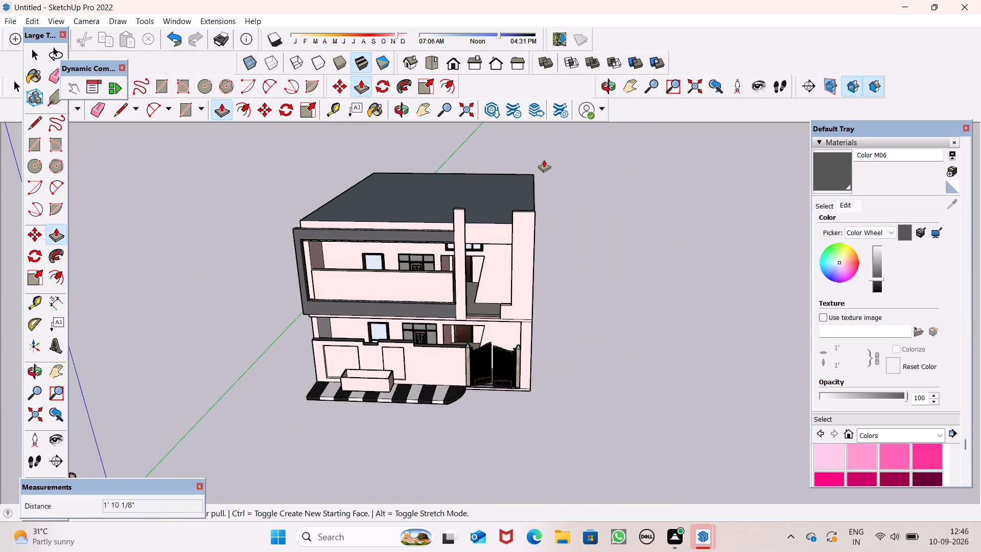
scroll(351, 196, "up", 4)
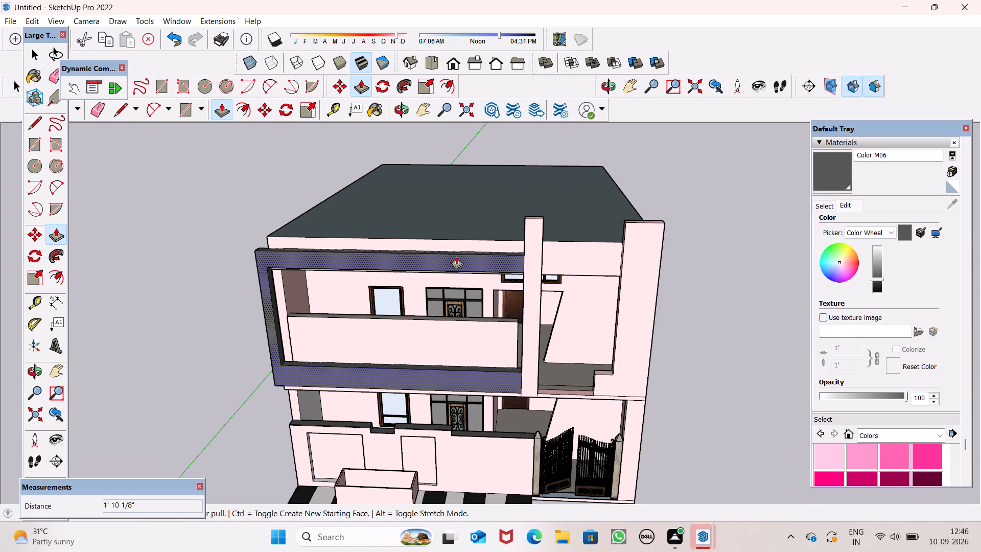
key("space")
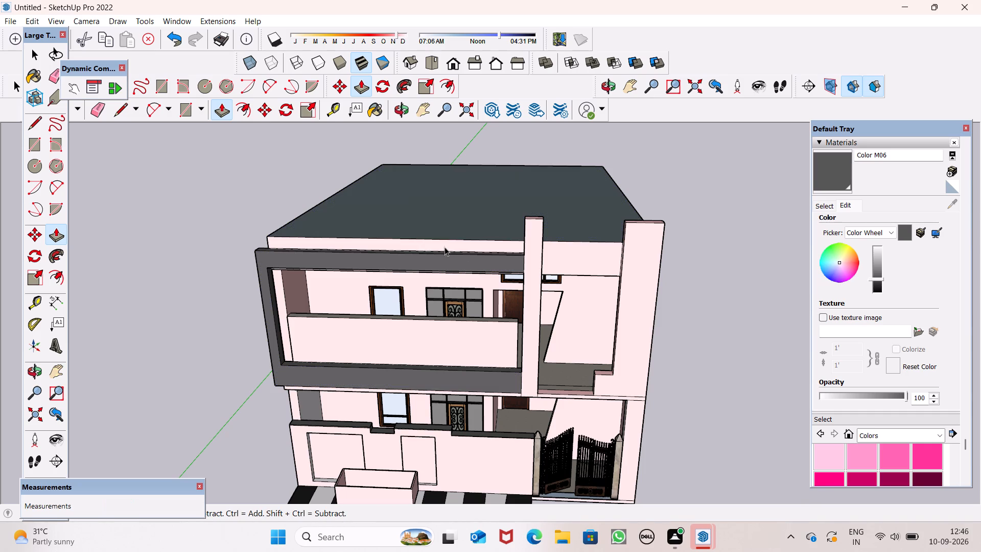
scroll(430, 246, "down", 3)
middle_click_drag(441, 248, 444, 250)
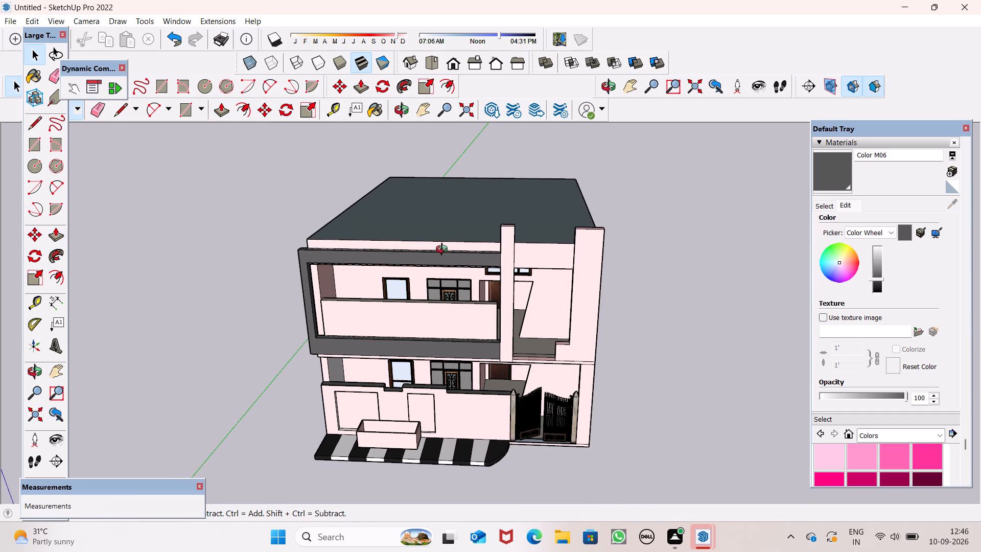
middle_click_drag(444, 250, 421, 335)
scroll(406, 255, "down", 12)
middle_click_drag(426, 251, 427, 277)
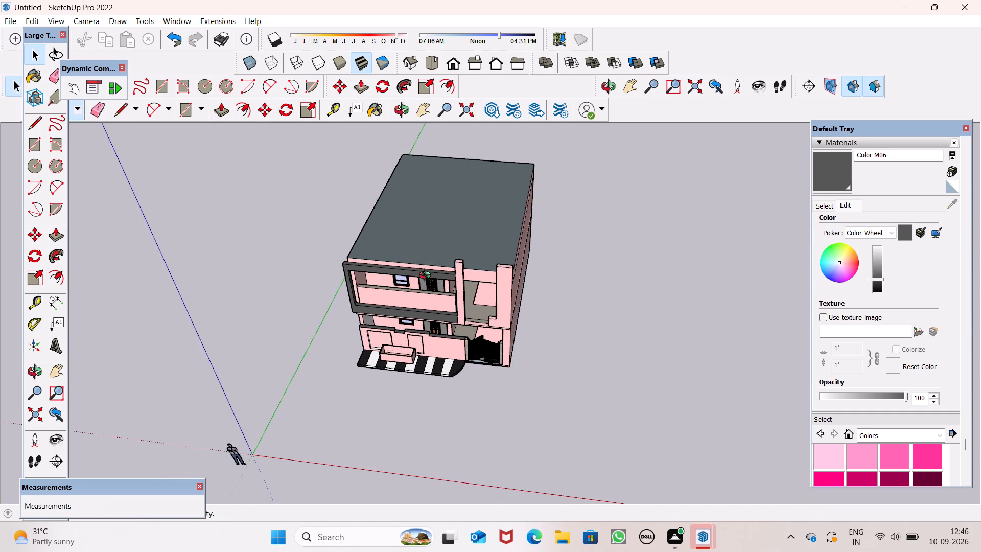
middle_click_drag(427, 277, 413, 293)
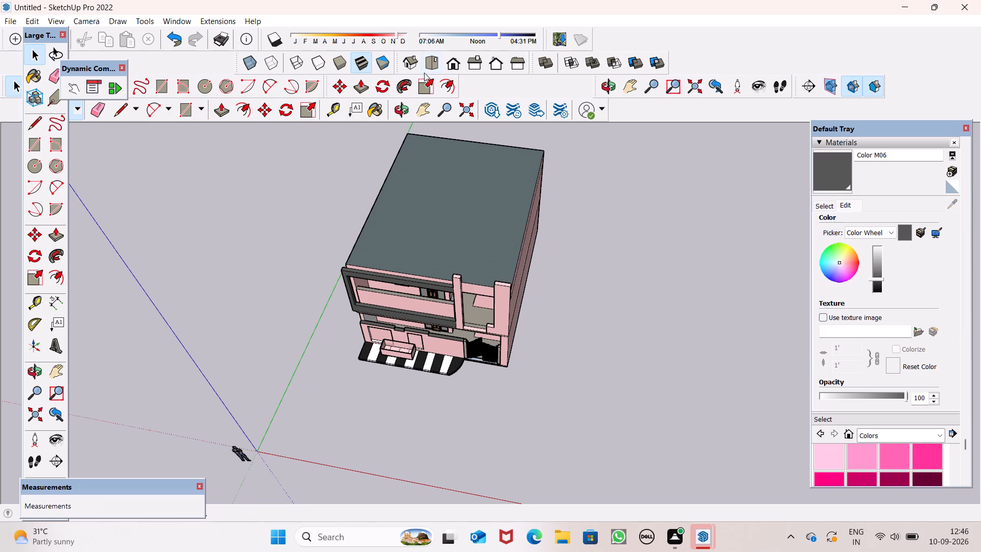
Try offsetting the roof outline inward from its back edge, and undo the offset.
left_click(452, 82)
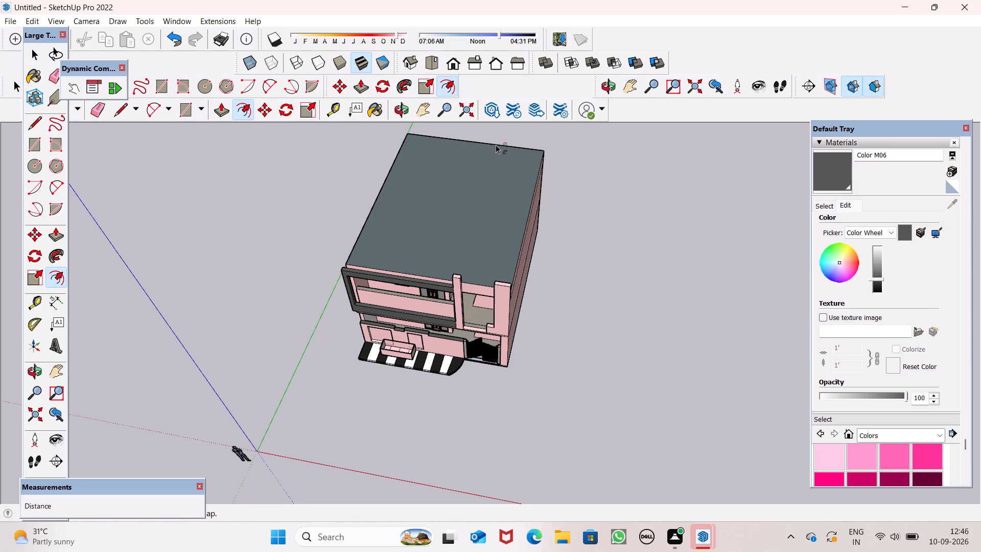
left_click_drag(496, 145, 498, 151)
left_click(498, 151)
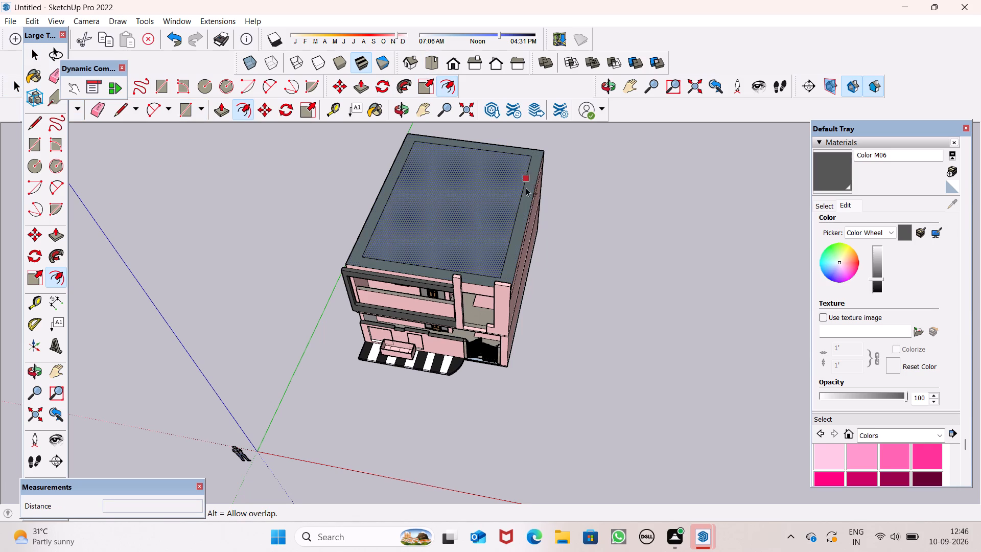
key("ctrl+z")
Offset the roof outline inward by 6" to form a narrow border around its perimeter.
scroll(493, 140, "up", 3)
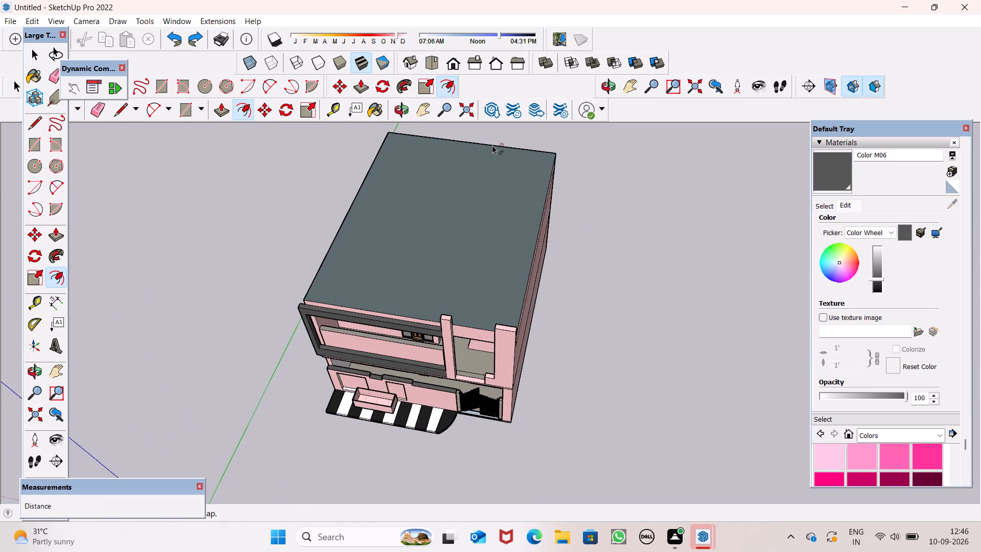
left_click_drag(492, 145, 478, 174)
left_click_drag(496, 144, 489, 164)
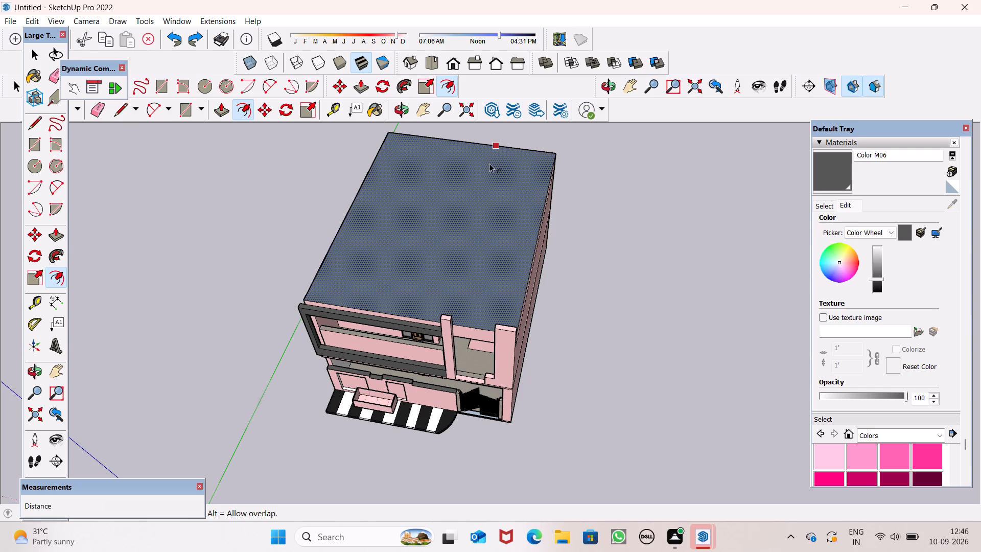
left_click_drag(489, 164, 484, 171)
left_click_drag(496, 150, 492, 164)
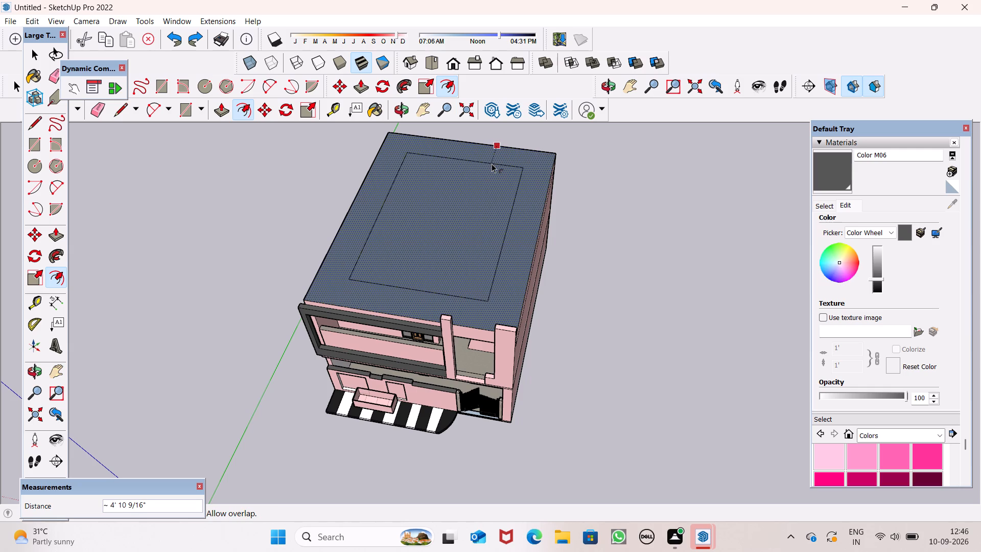
left_click_drag(492, 164, 493, 163)
key("6")
key("shift+quotedbl")
key("Return")
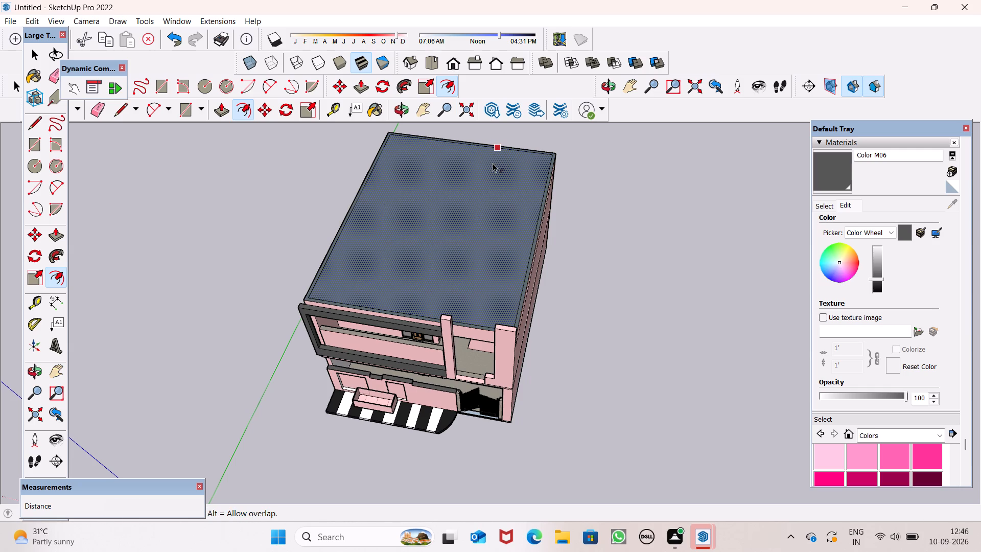
key("space")
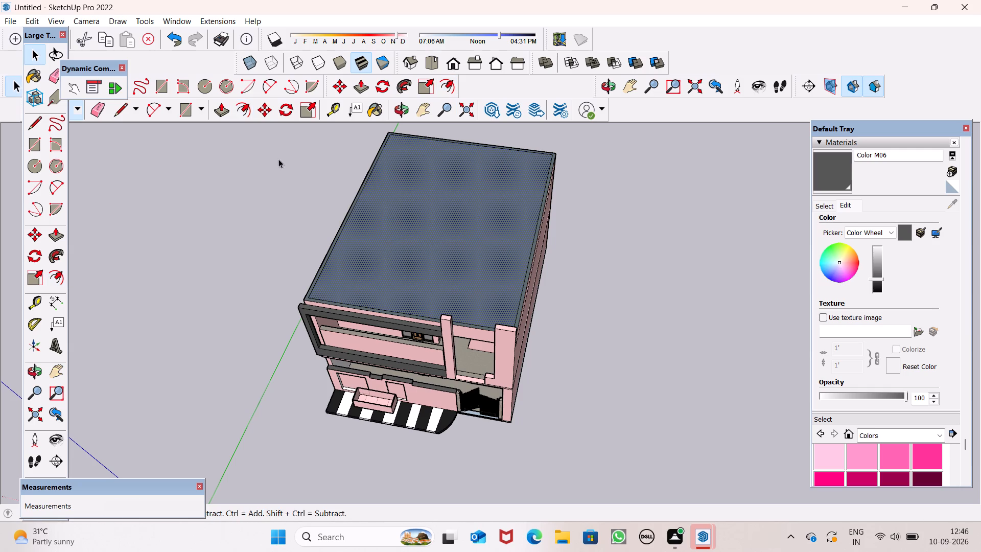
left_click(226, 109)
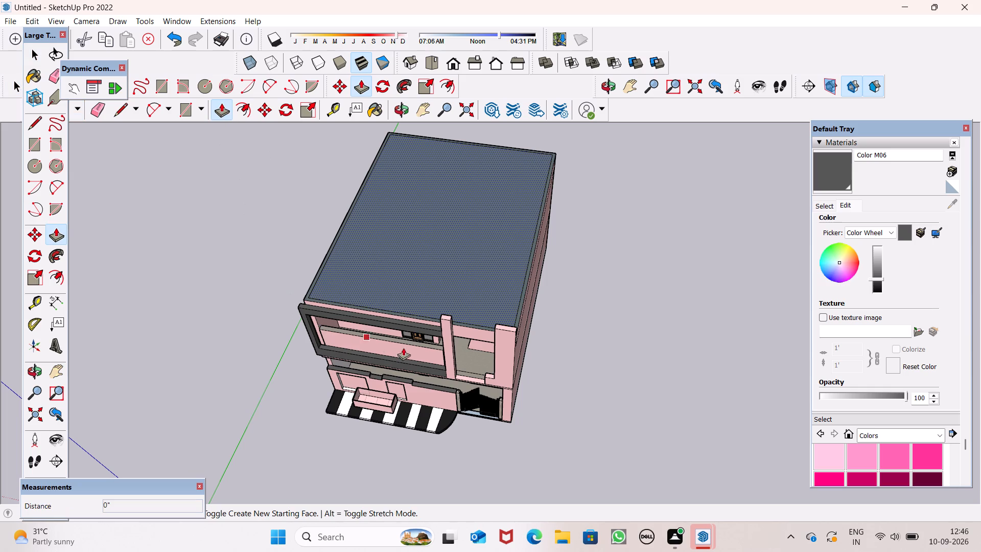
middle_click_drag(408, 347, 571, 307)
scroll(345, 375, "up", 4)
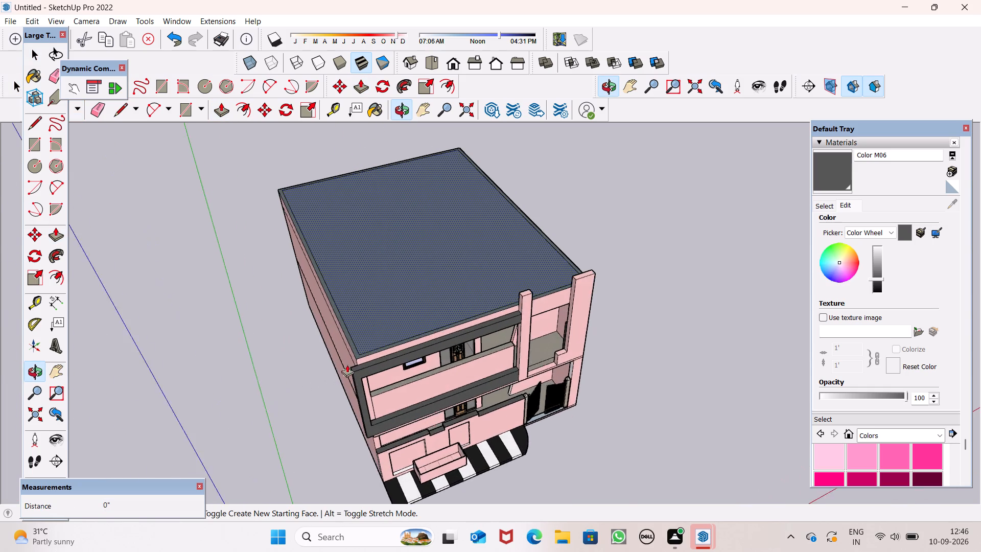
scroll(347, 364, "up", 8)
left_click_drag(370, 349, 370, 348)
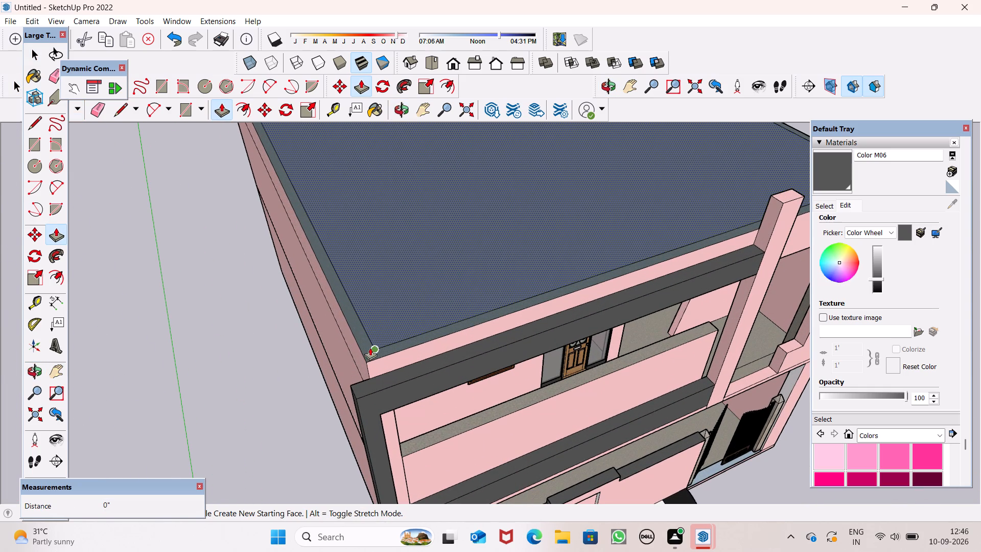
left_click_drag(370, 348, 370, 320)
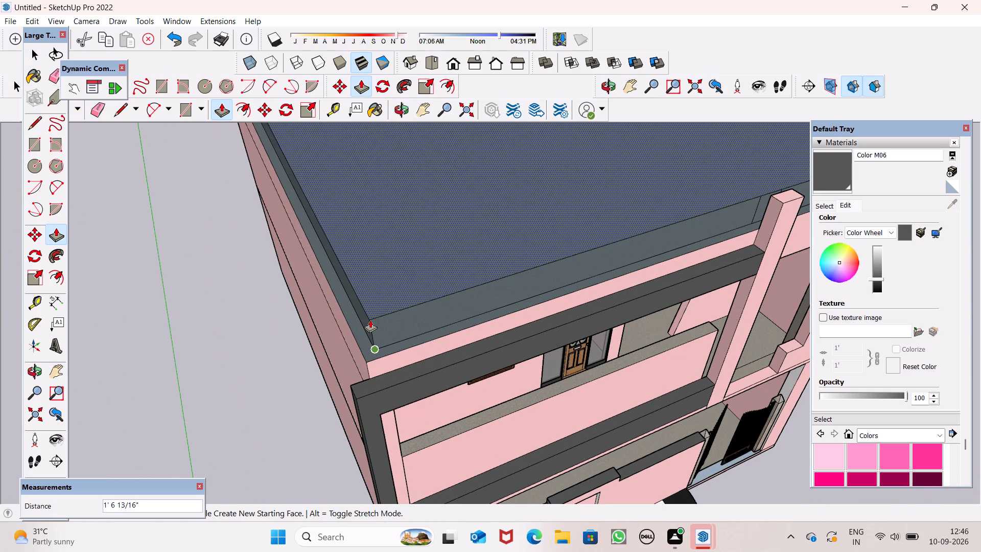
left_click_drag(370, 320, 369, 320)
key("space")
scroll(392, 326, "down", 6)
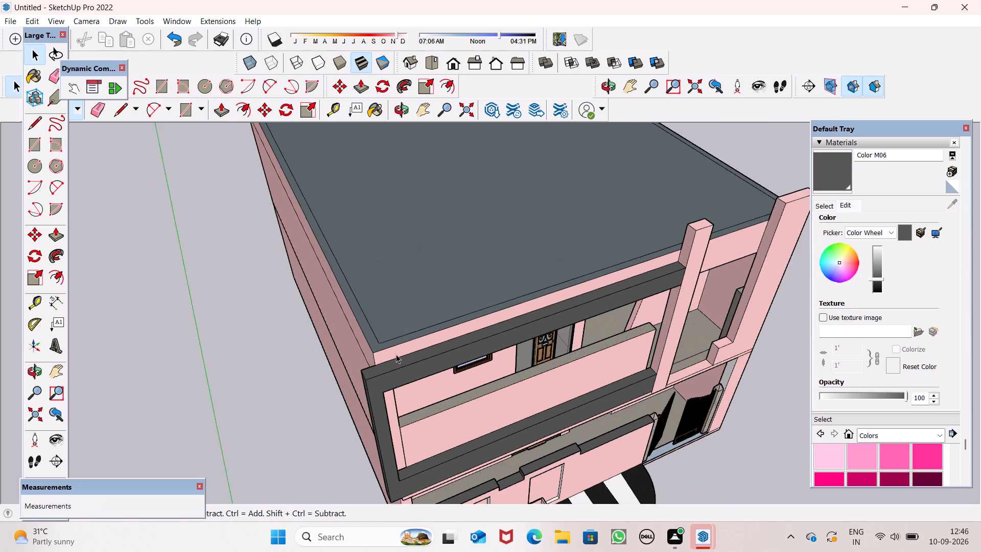
Pull the 6" roof border up about 1' 8" to form a parapet level with the front column's top.
middle_click_drag(415, 318, 430, 238)
scroll(430, 235, "up", 1)
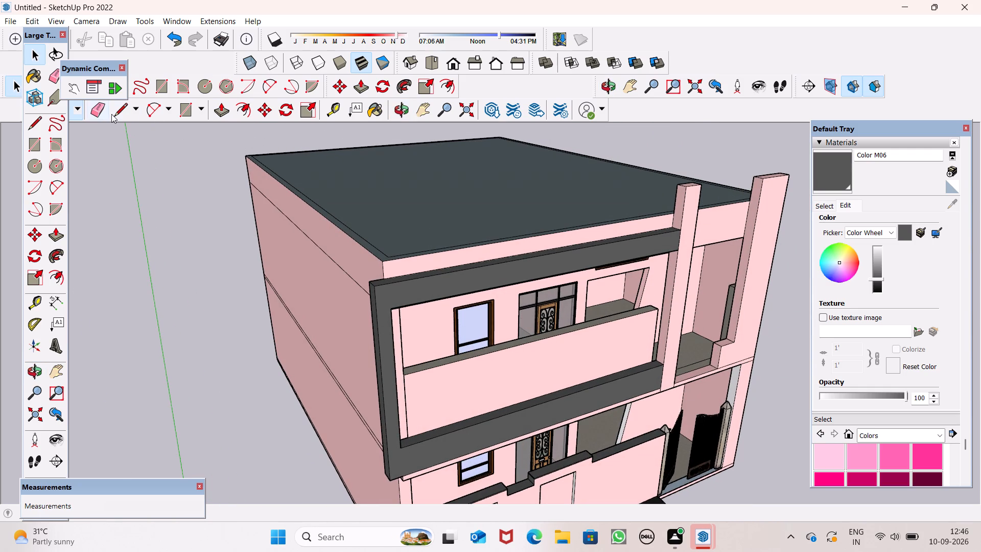
left_click(218, 116)
scroll(415, 203, "up", 6)
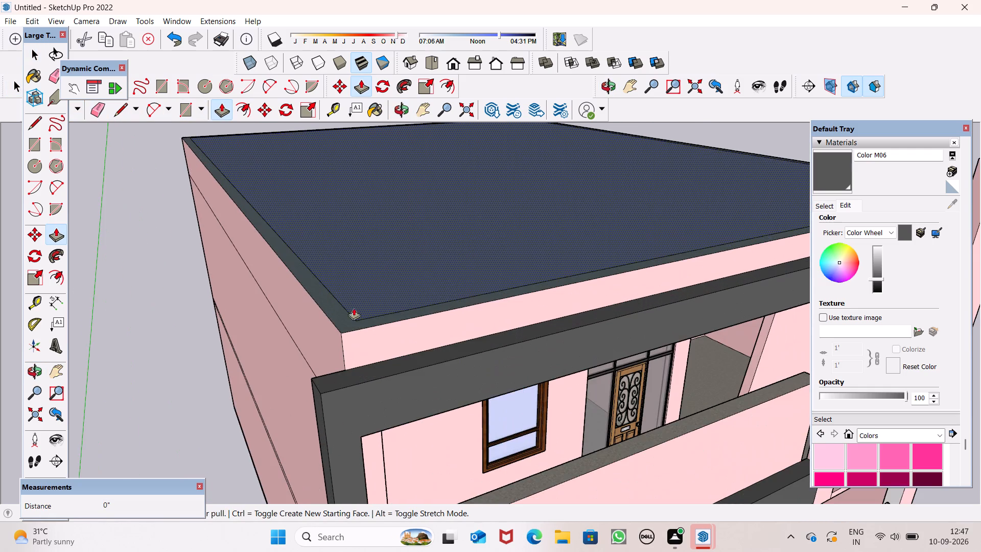
scroll(342, 321, "up", 4)
left_click_drag(342, 321, 343, 236)
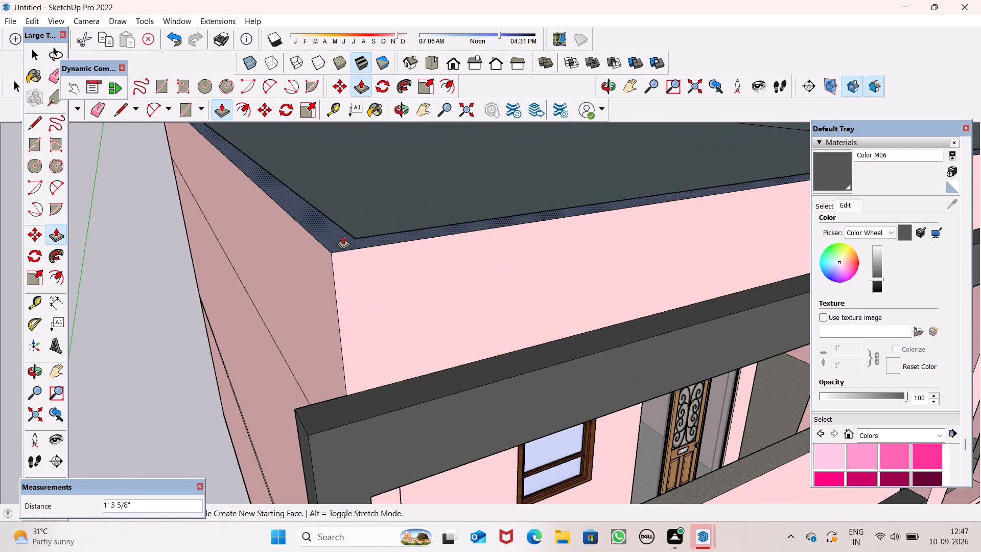
left_click_drag(343, 236, 334, 204)
type("5'")
key("Return")
scroll(319, 227, "down", 16)
middle_click_drag(509, 310, 509, 313)
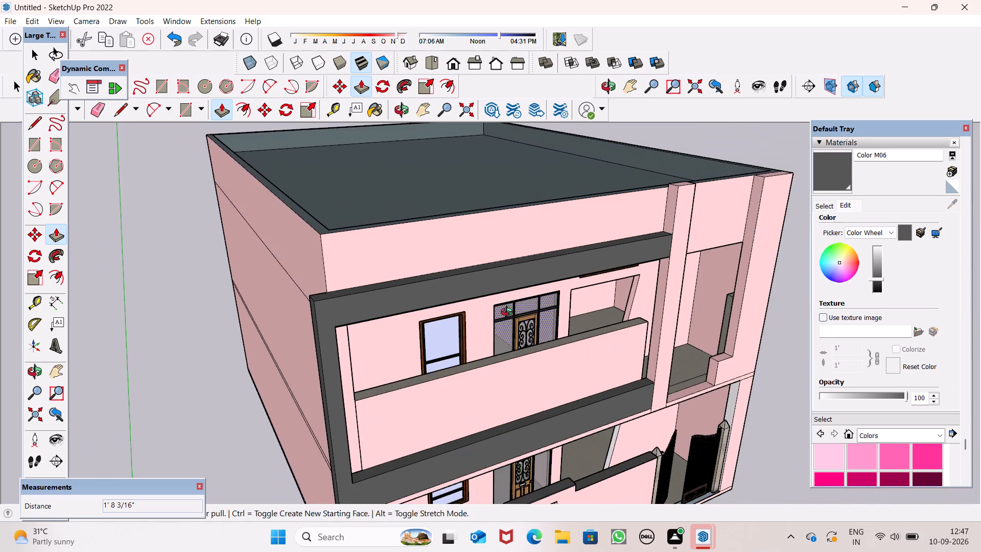
middle_click_drag(509, 313, 333, 266)
scroll(563, 256, "down", 7)
key("space")
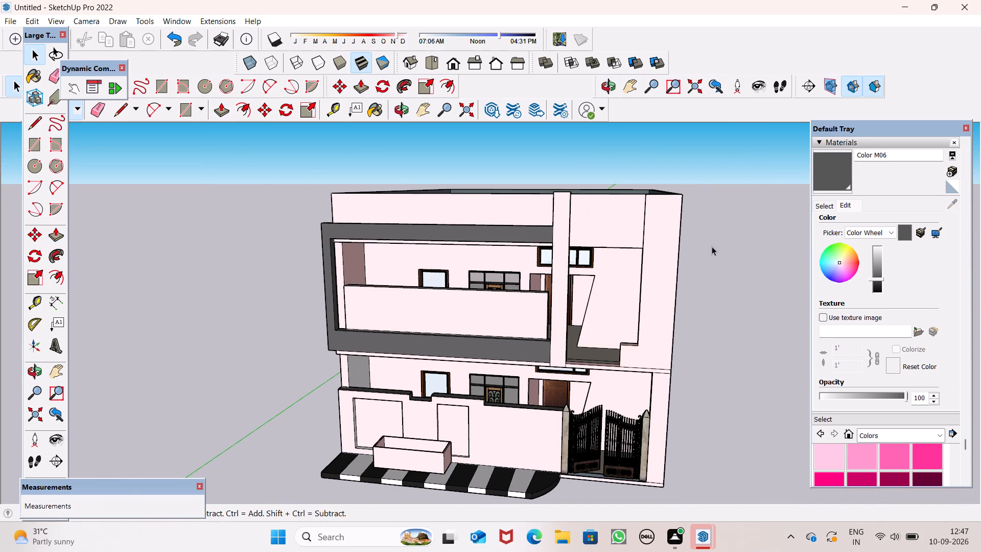
Examine the raised parapet where it meets the front column and corner pillar from above.
middle_click_drag(693, 222, 693, 352)
scroll(661, 307, "up", 3)
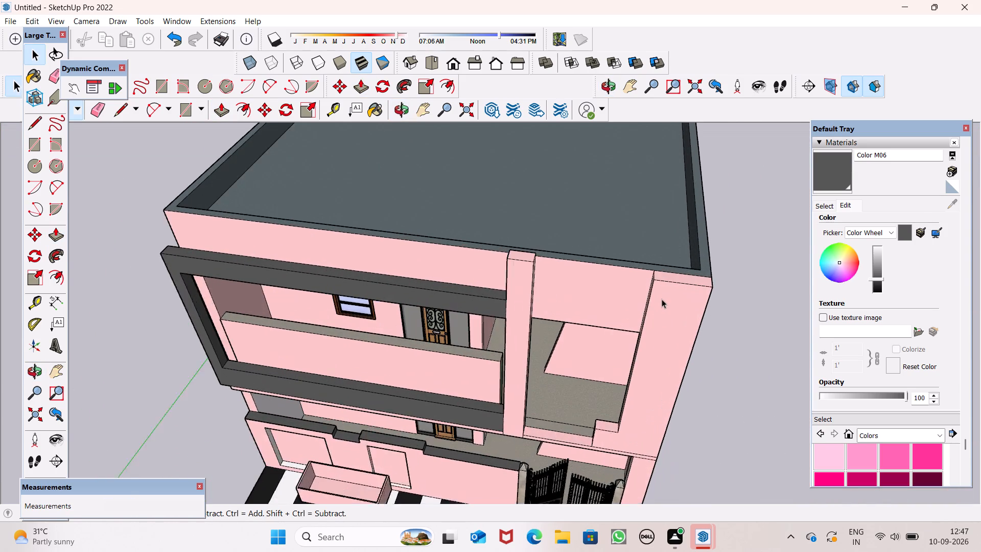
scroll(662, 299, "up", 3)
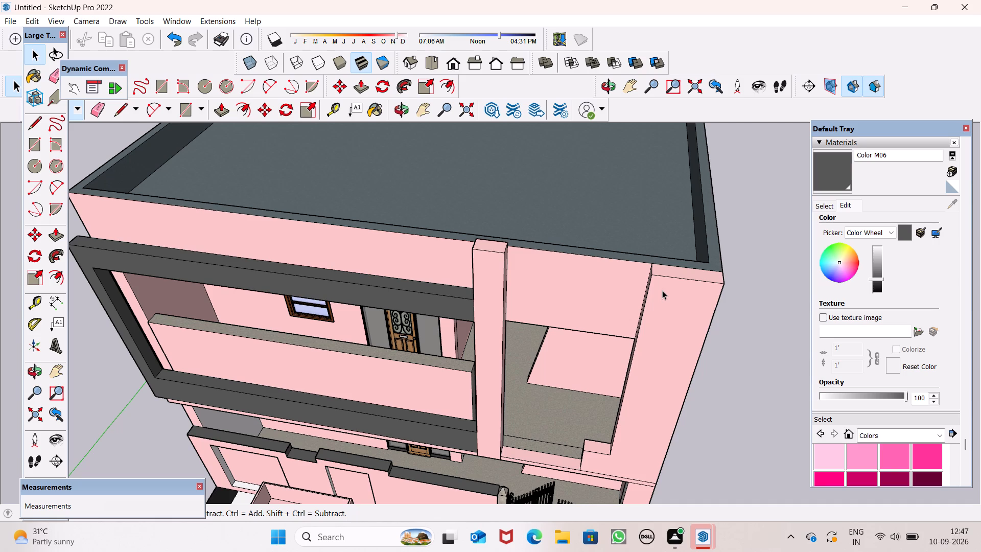
scroll(661, 288, "down", 7)
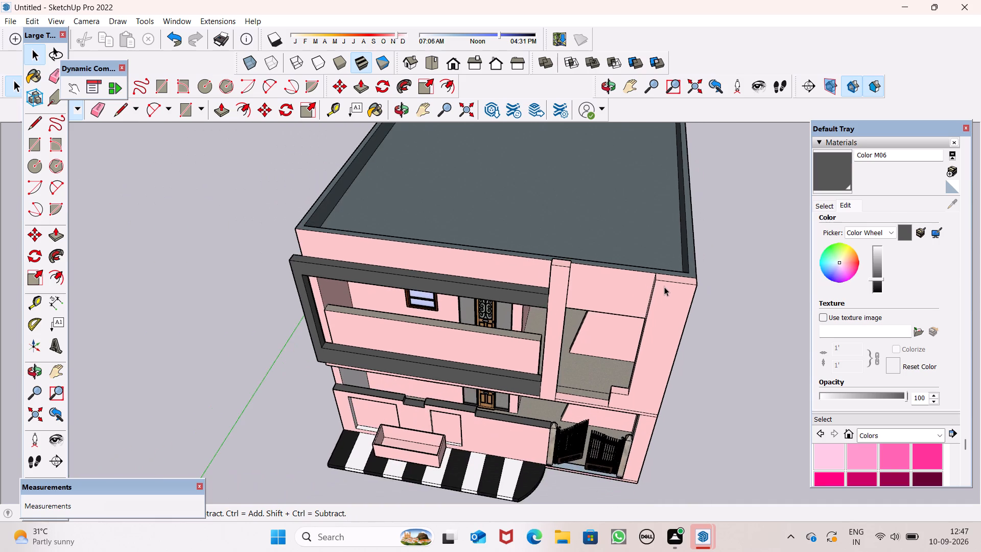
scroll(664, 285, "down", 2)
scroll(517, 260, "up", 2)
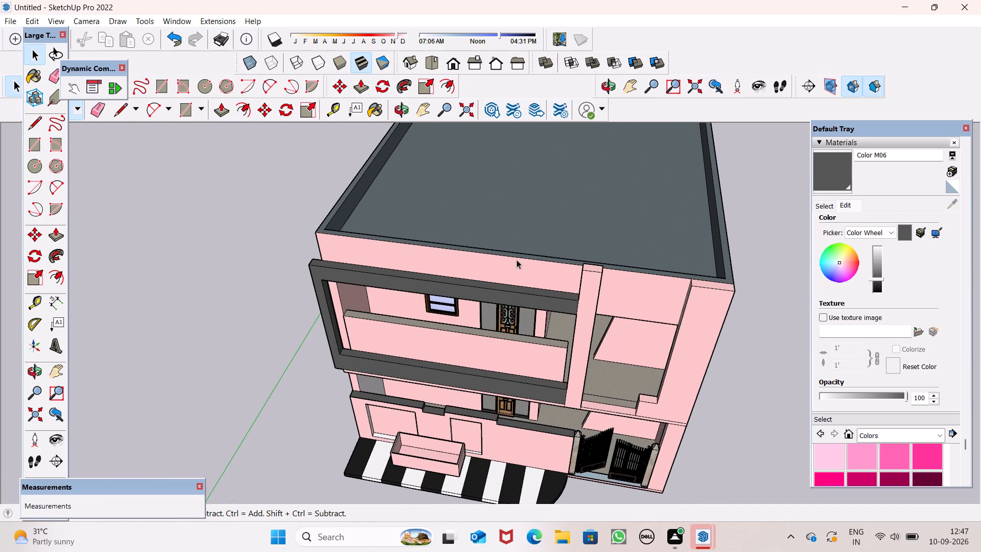
scroll(562, 262, "up", 4)
scroll(562, 261, "down", 4)
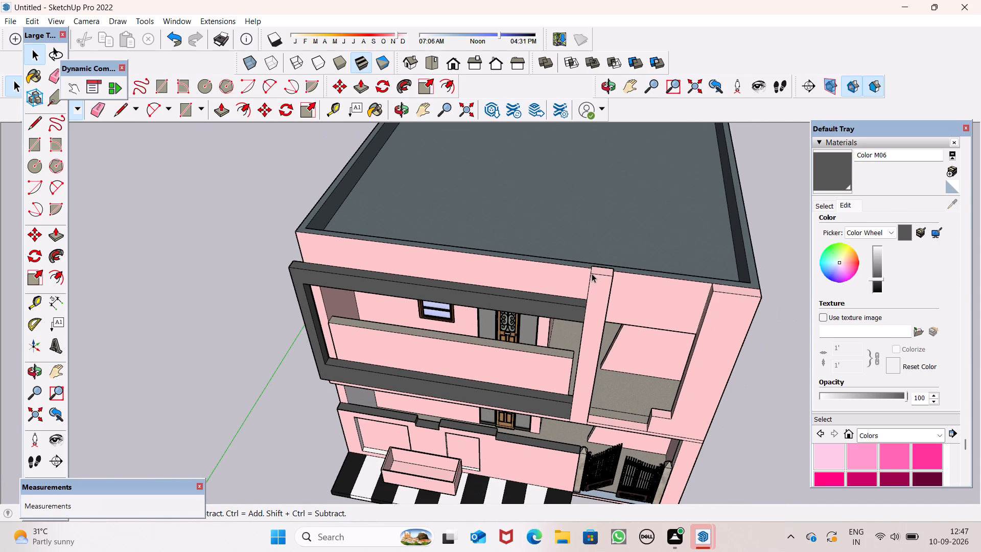
scroll(592, 273, "down", 3)
middle_click_drag(592, 275, 641, 350)
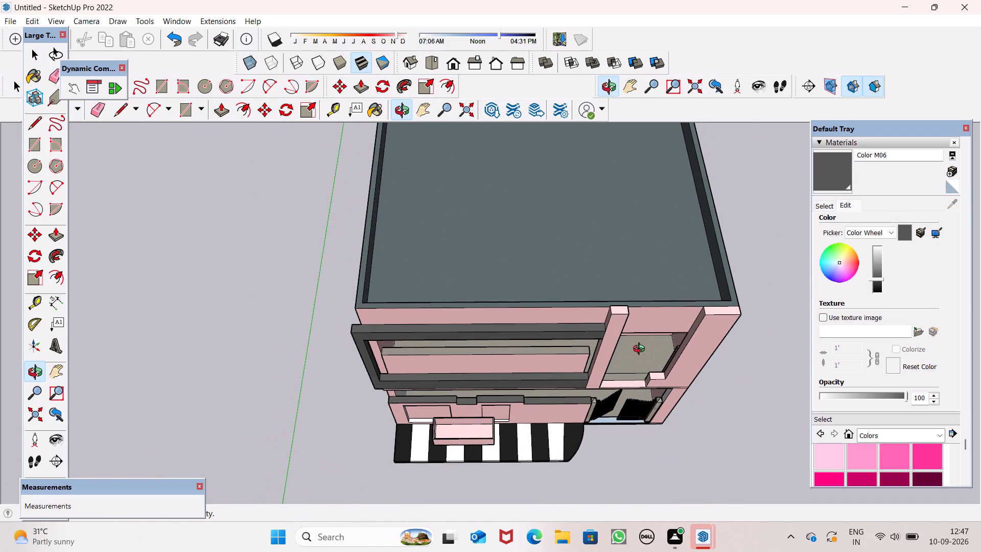
middle_click_drag(641, 350, 642, 348)
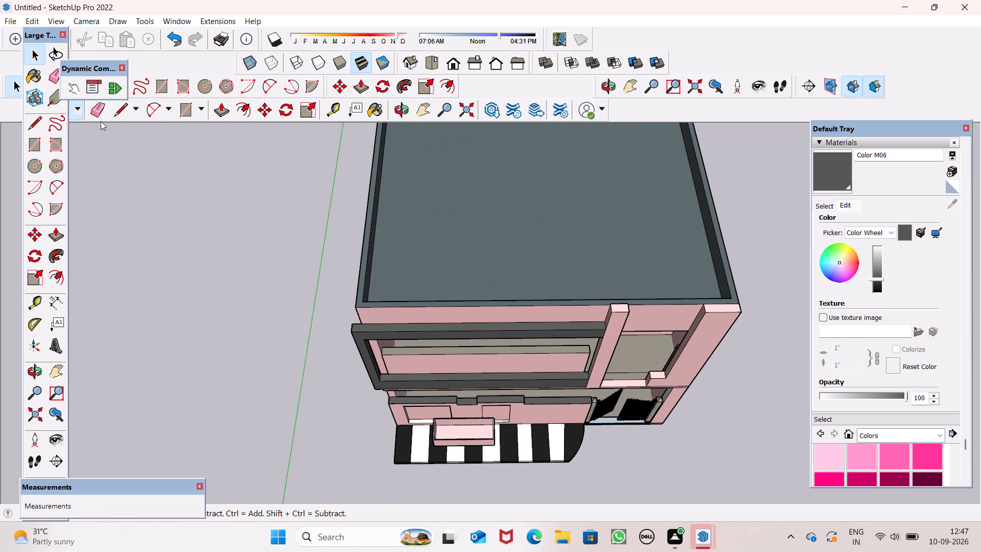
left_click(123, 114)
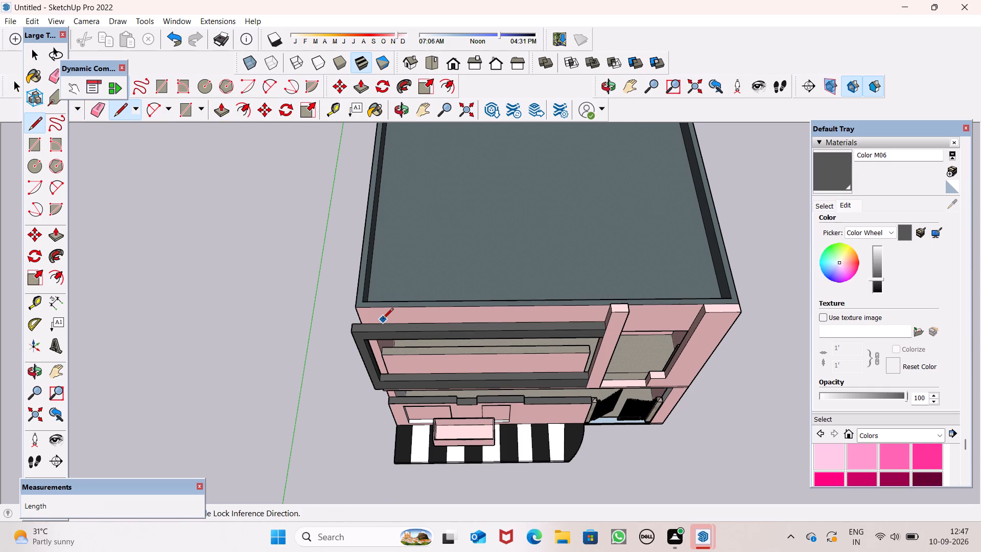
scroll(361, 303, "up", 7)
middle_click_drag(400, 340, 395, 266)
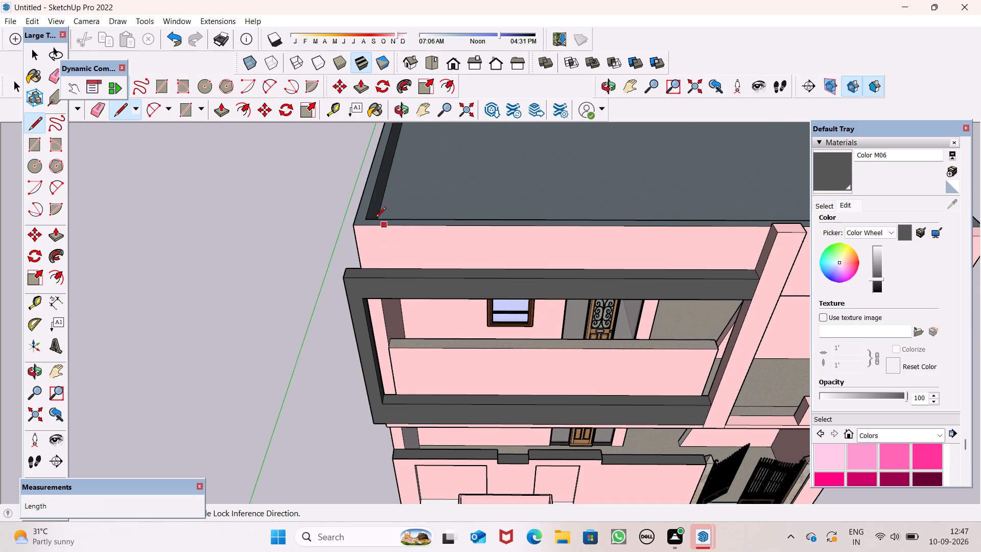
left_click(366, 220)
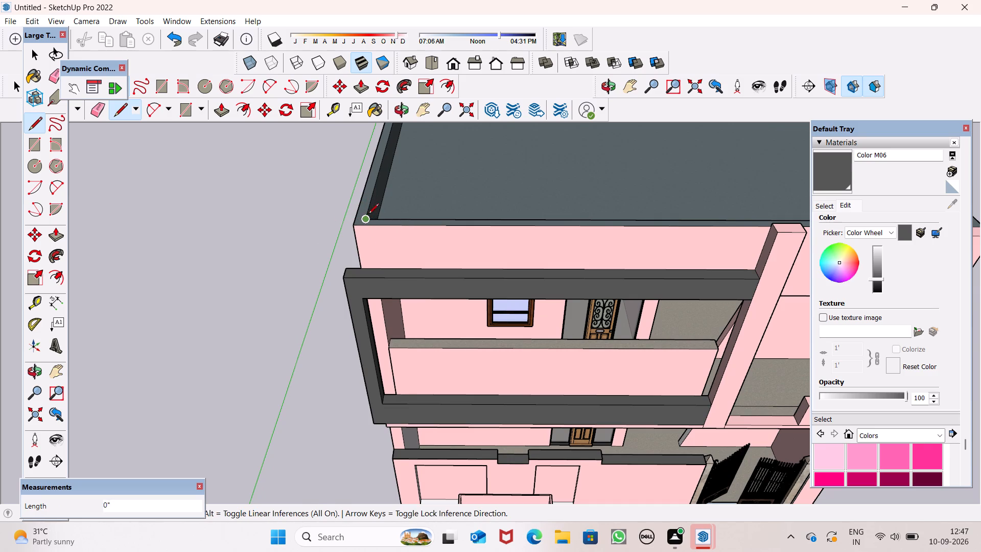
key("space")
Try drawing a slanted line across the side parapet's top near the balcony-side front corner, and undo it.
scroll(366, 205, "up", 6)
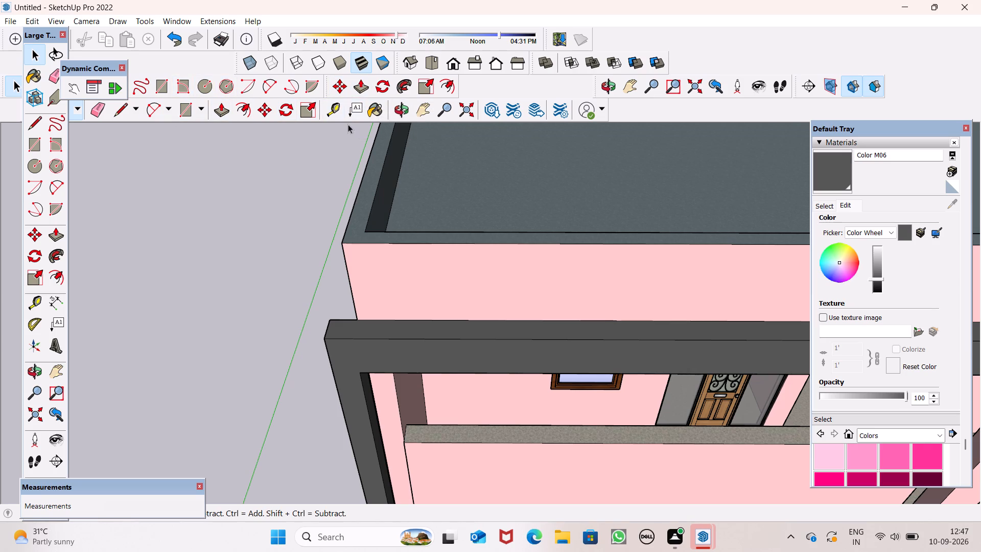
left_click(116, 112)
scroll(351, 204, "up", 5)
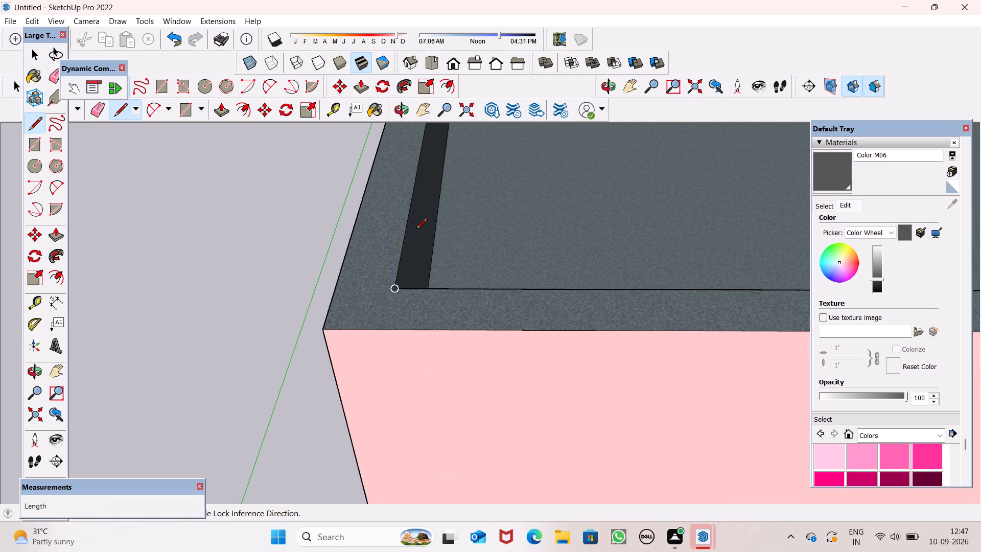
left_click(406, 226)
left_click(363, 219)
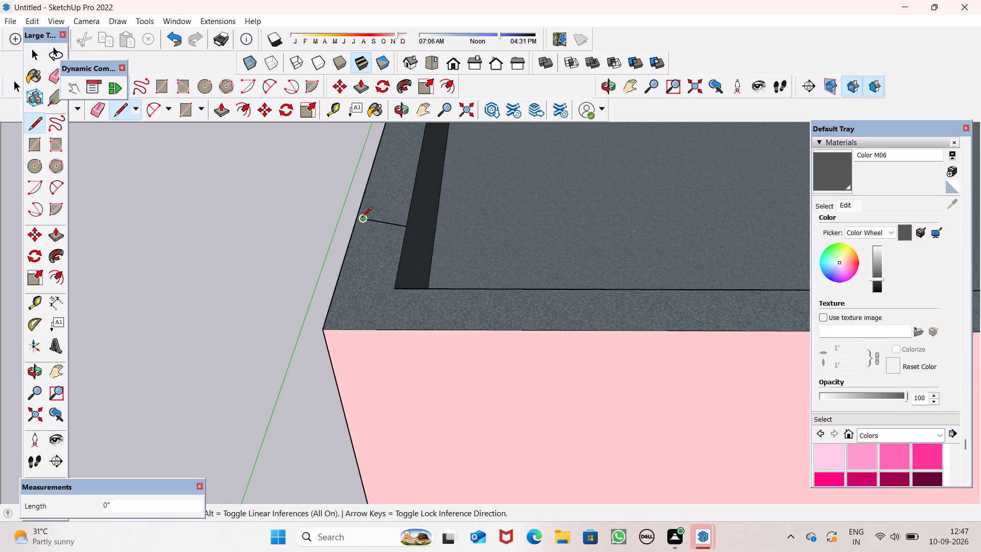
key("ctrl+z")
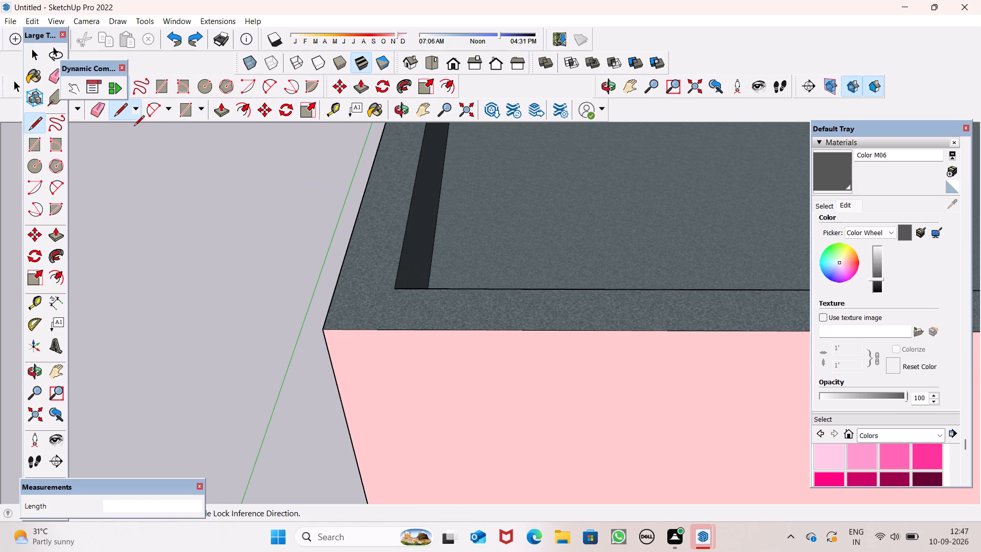
Draw a 6" line straight across the side parapet's top face, near the front corner above the balcony frame.
left_click(125, 118)
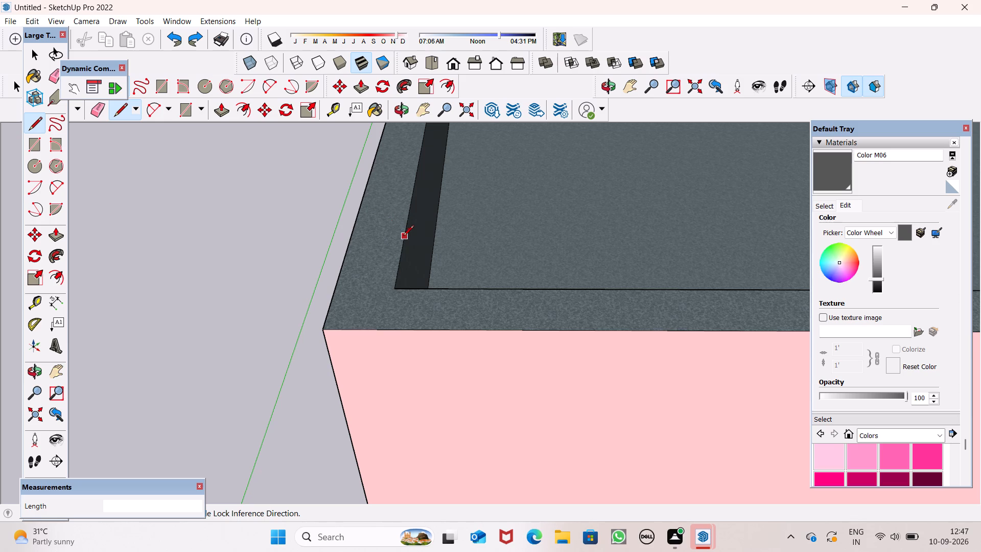
left_click(404, 237)
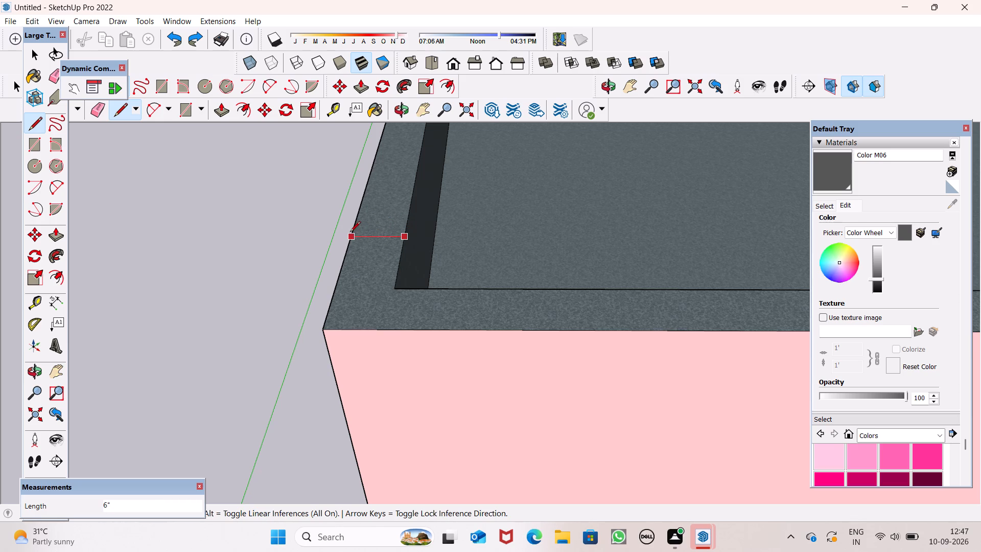
left_click(350, 233)
key("space")
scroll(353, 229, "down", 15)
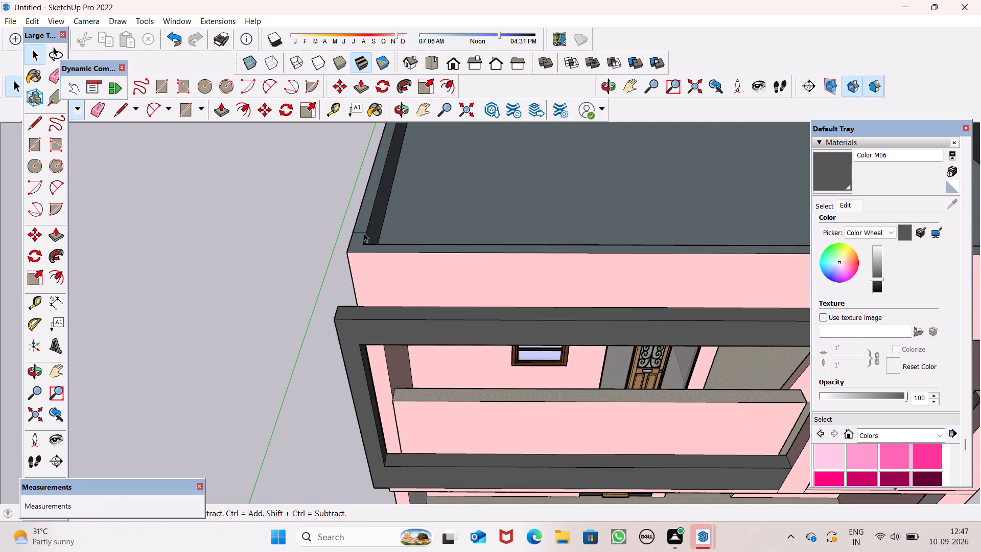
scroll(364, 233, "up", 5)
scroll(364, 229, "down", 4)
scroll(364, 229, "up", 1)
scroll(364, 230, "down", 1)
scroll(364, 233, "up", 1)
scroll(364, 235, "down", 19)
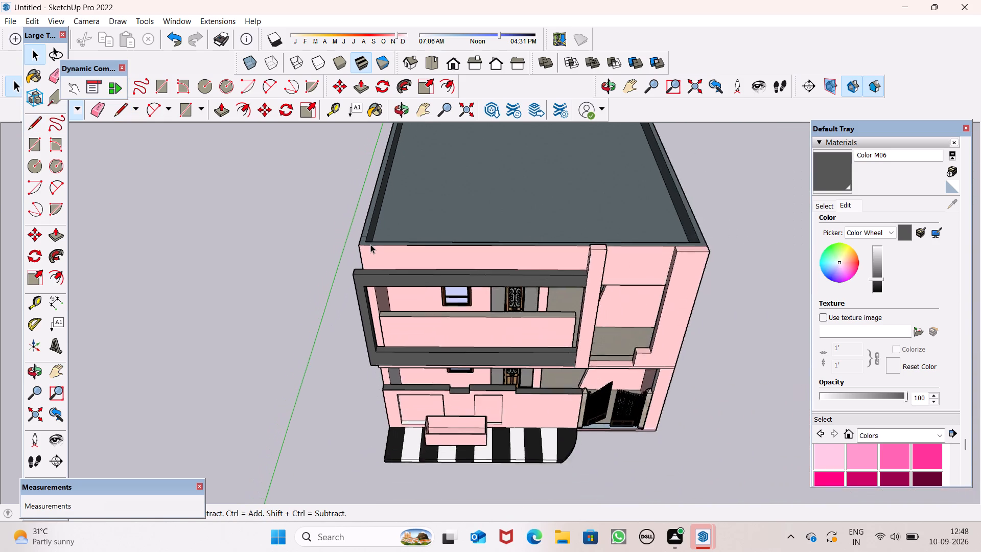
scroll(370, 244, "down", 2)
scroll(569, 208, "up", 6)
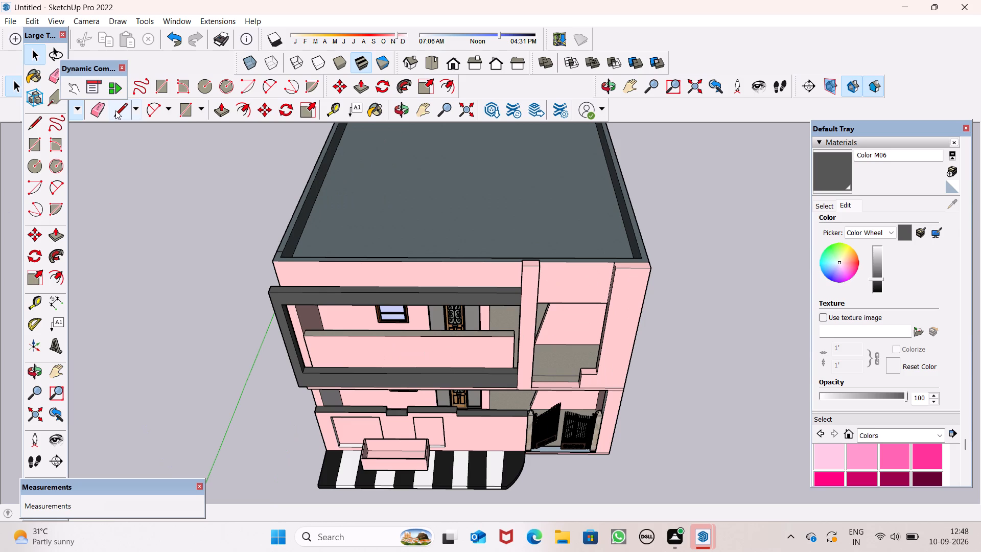
Draw a 6" line straight across the front parapet's top face, just beside the front column on the balcony side.
left_click(115, 110)
scroll(669, 286, "up", 1)
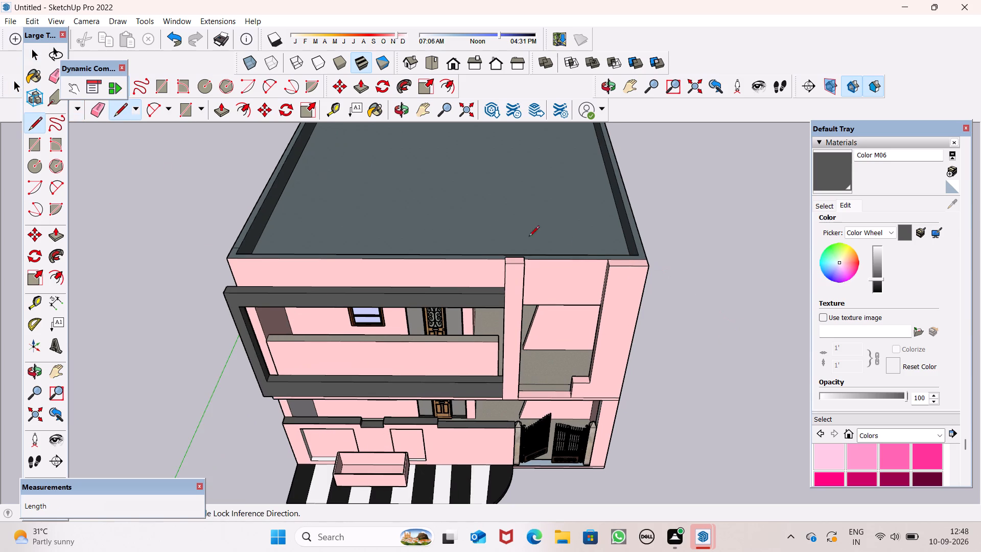
scroll(492, 232, "up", 11)
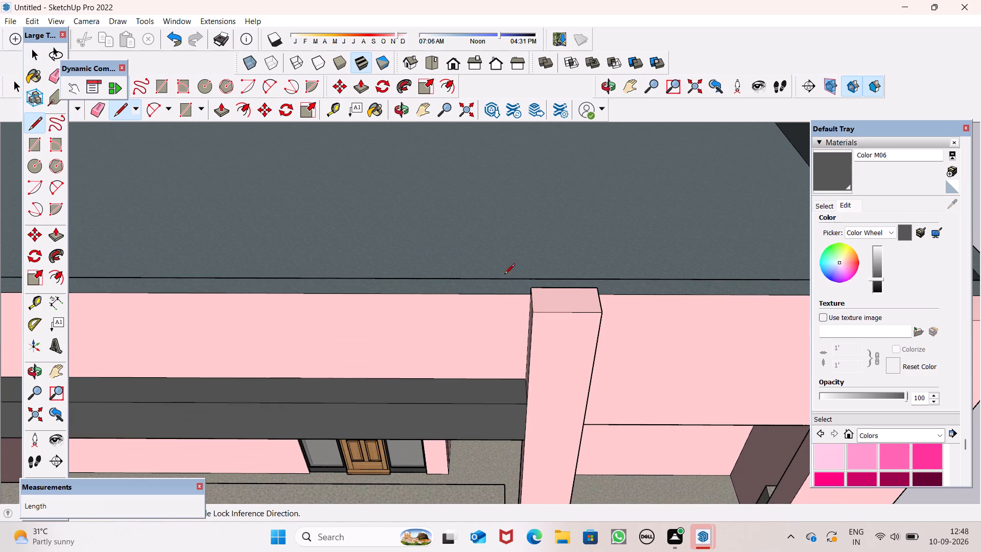
left_click(512, 281)
left_click(508, 297)
key("space")
Push the front parapet section above the balcony down about 1' 2", between the side parapet and the front column.
scroll(563, 265, "down", 13)
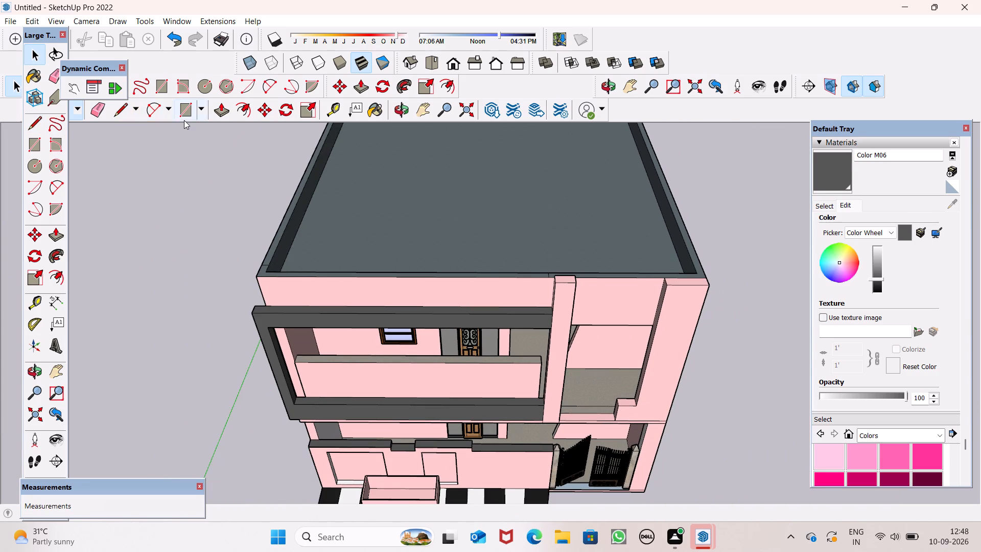
left_click(227, 110)
scroll(310, 247, "up", 12)
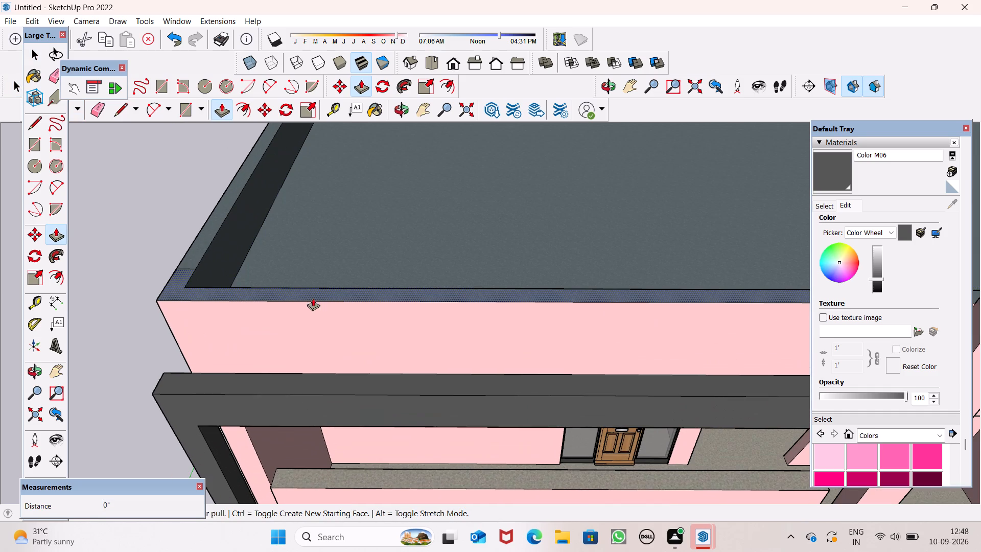
left_click_drag(315, 291, 322, 320)
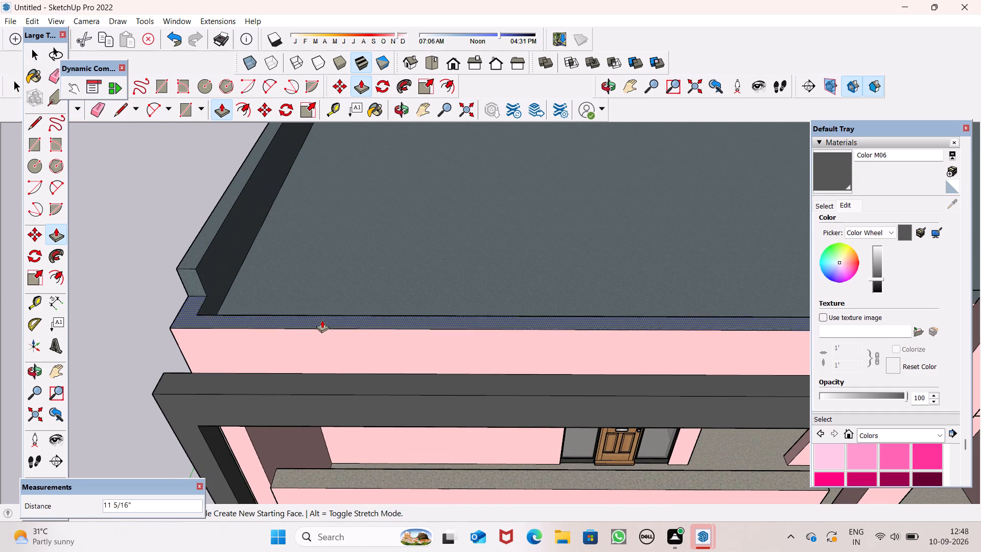
left_click_drag(322, 320, 322, 329)
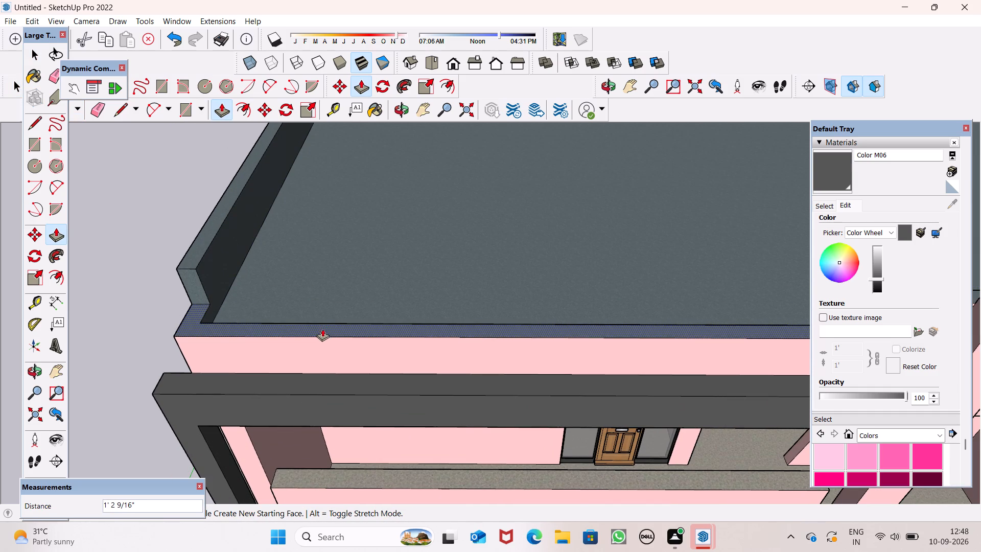
left_click_drag(322, 329, 319, 327)
scroll(298, 254, "down", 7)
key("space")
Draw a circle of about 1 7/8" radius low on the side parapet's exposed end face, above the balcony-side corner.
middle_click_drag(438, 313, 481, 217)
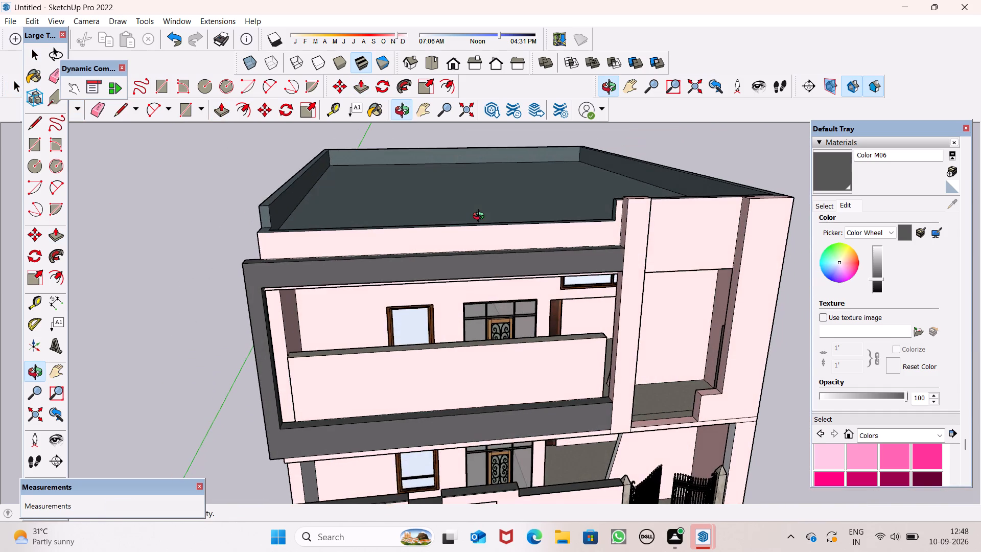
middle_click_drag(481, 217, 464, 227)
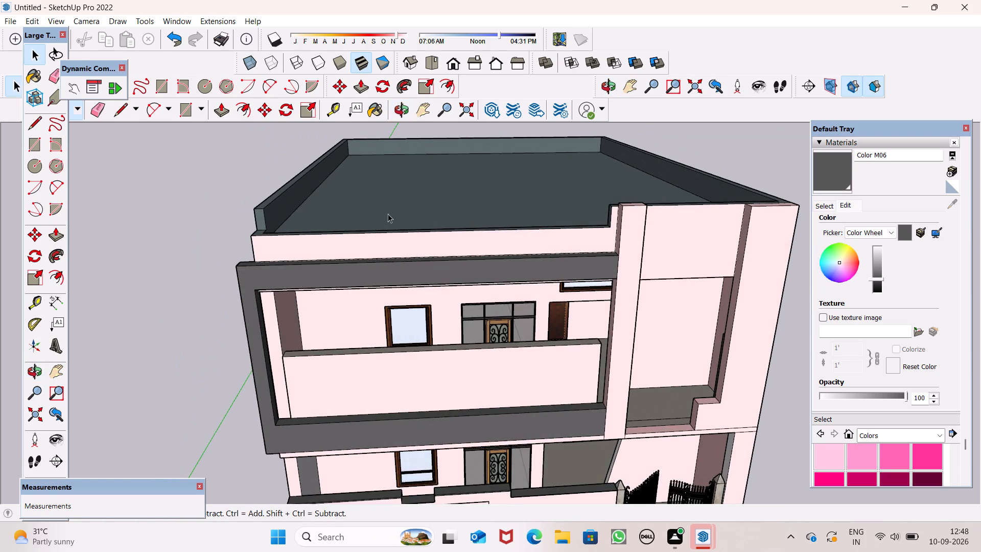
scroll(268, 187, "up", 7)
scroll(267, 228, "down", 7)
scroll(262, 315, "up", 1)
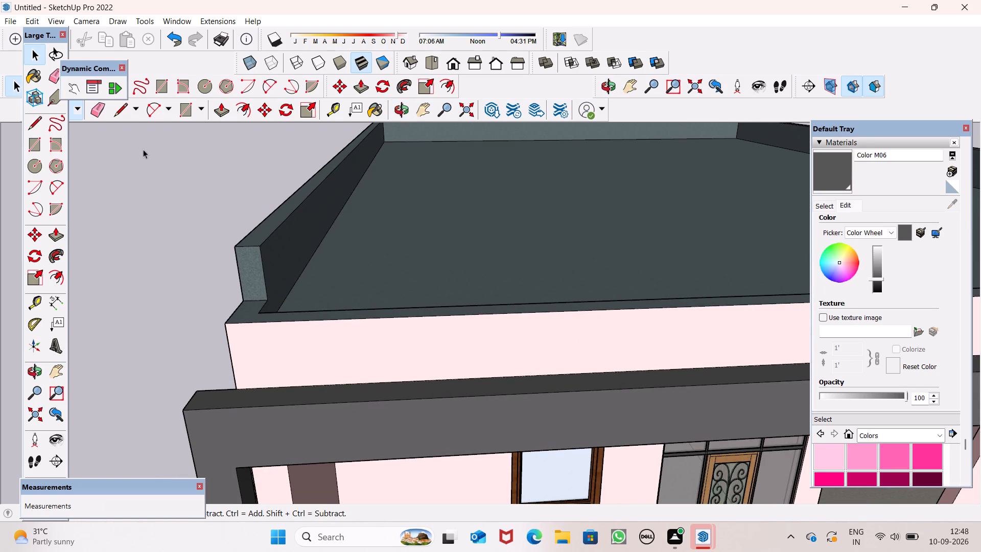
left_click(207, 91)
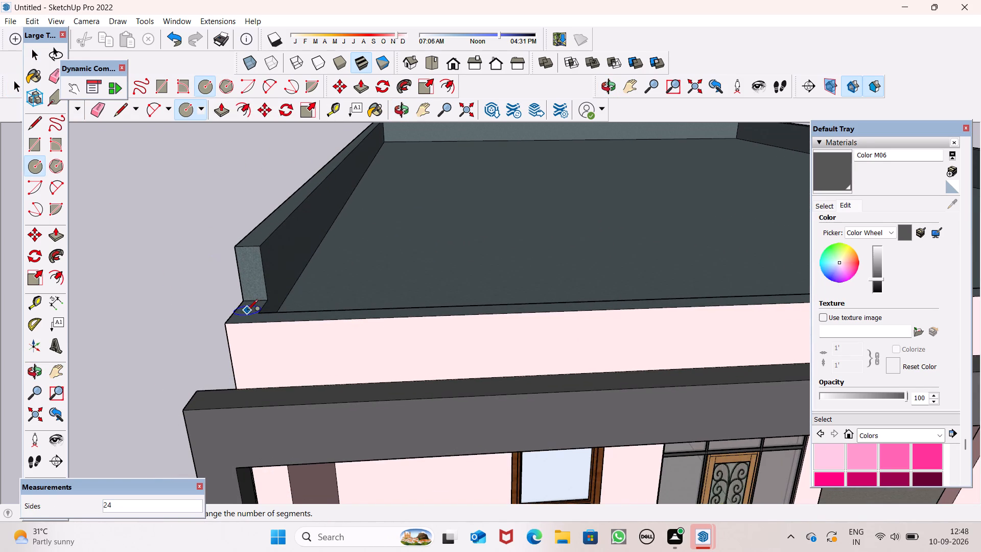
scroll(247, 305, "up", 7)
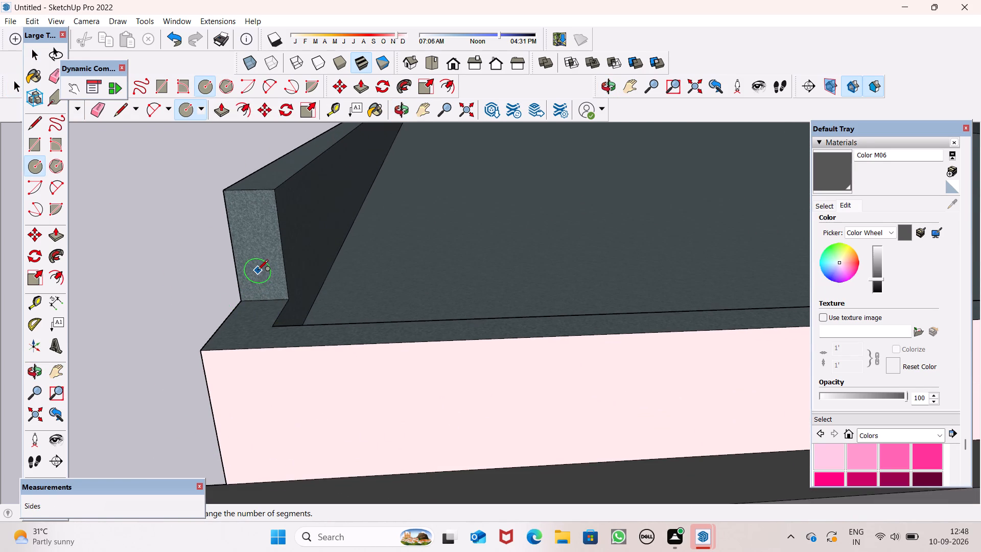
left_click(258, 270)
left_click(268, 281)
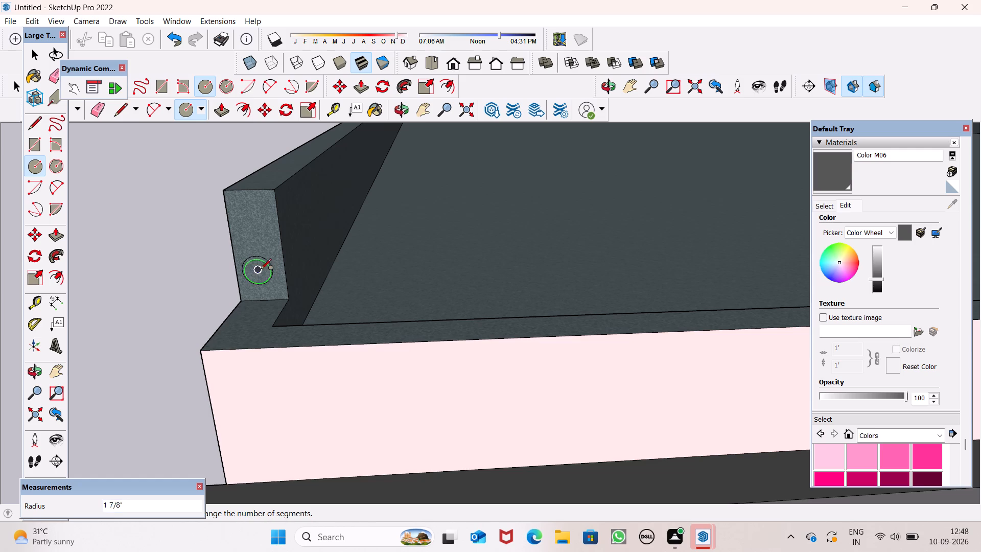
key("space")
Copy the circle about 6 7/16" straight up on the side parapet's end face.
double_click(255, 267)
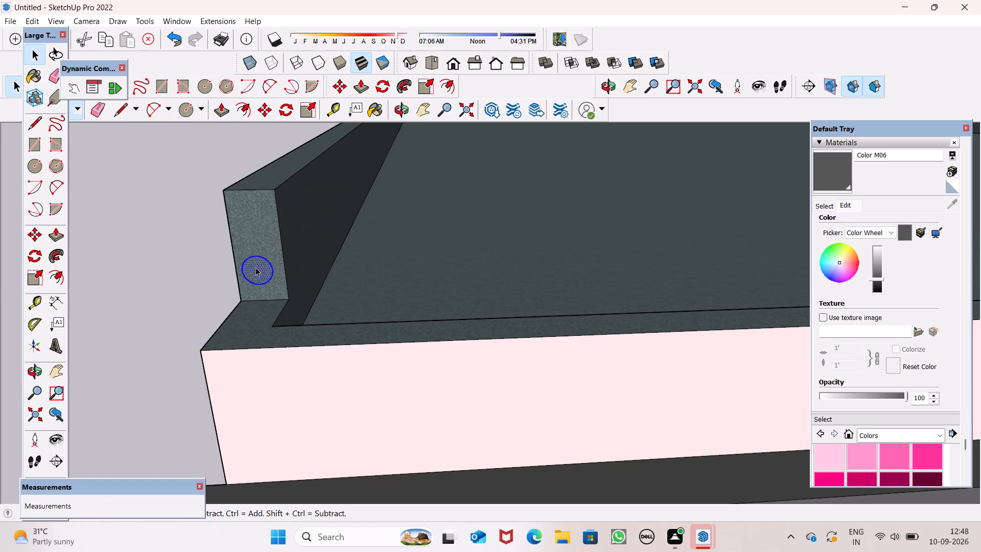
key("m")
key("Return")
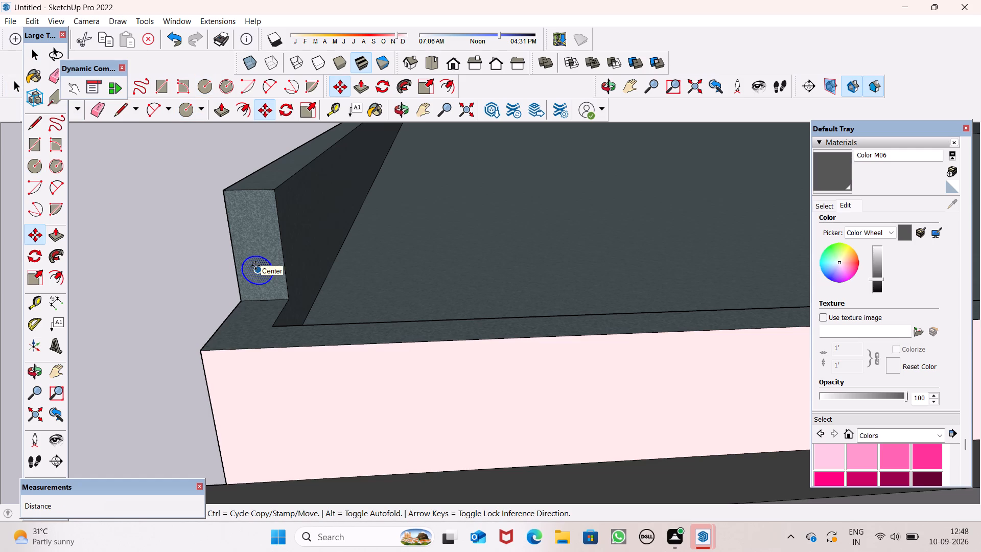
left_click_drag(255, 265, 256, 220)
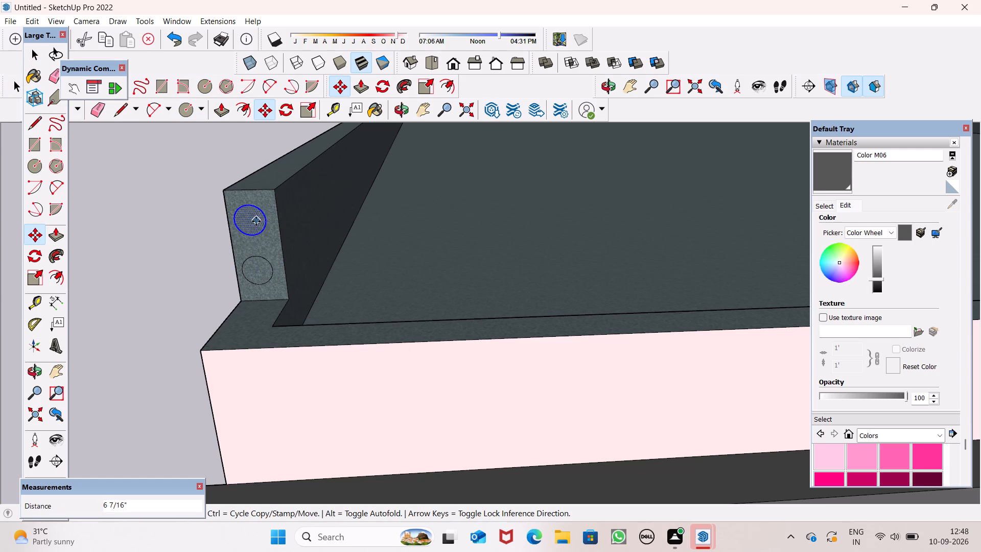
scroll(363, 270, "down", 5)
left_click(249, 278)
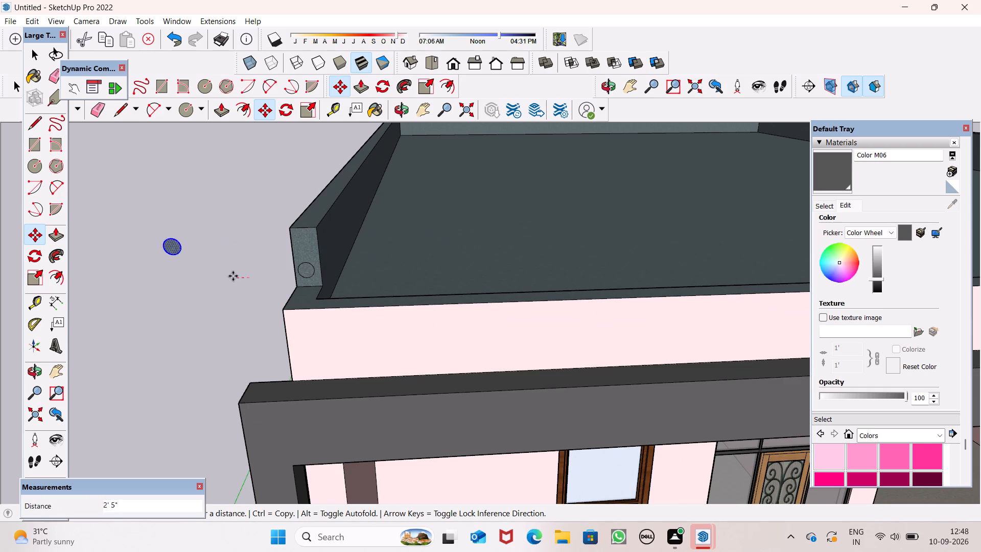
key("space")
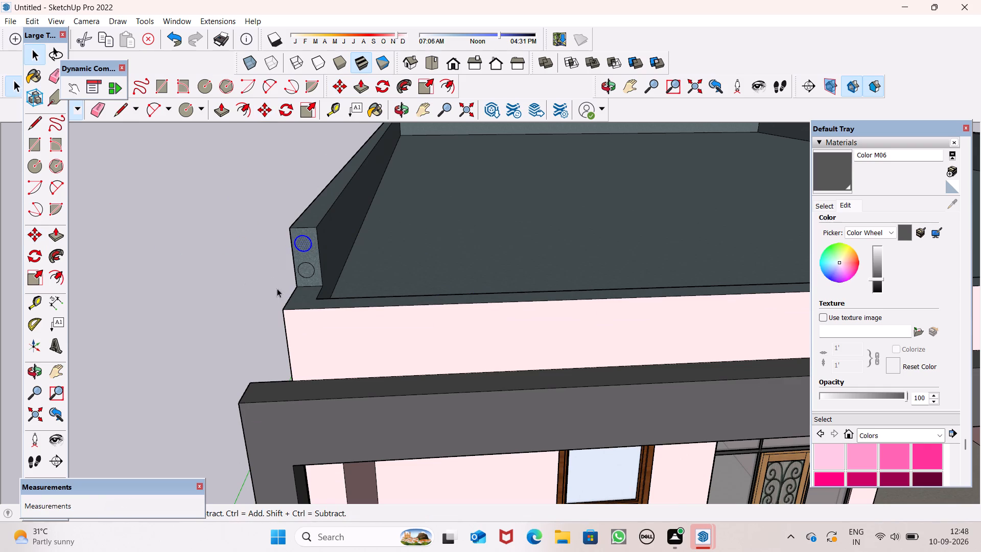
key("Return")
left_click(191, 289)
Draw a rail path from the lower circle's centre to the roof corner, continuing along the lowered front parapet to the front column.
scroll(249, 277, "up", 3)
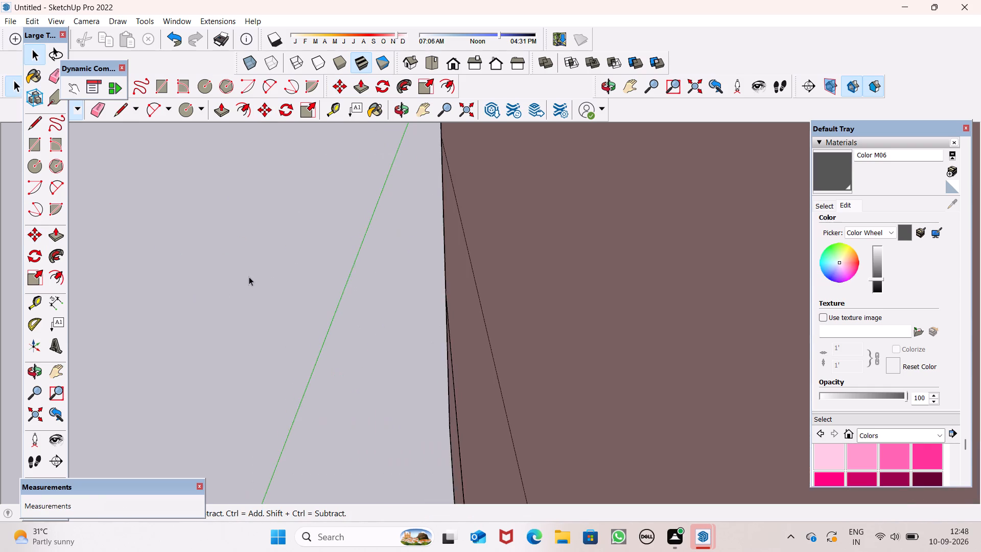
scroll(180, 223, "down", 6)
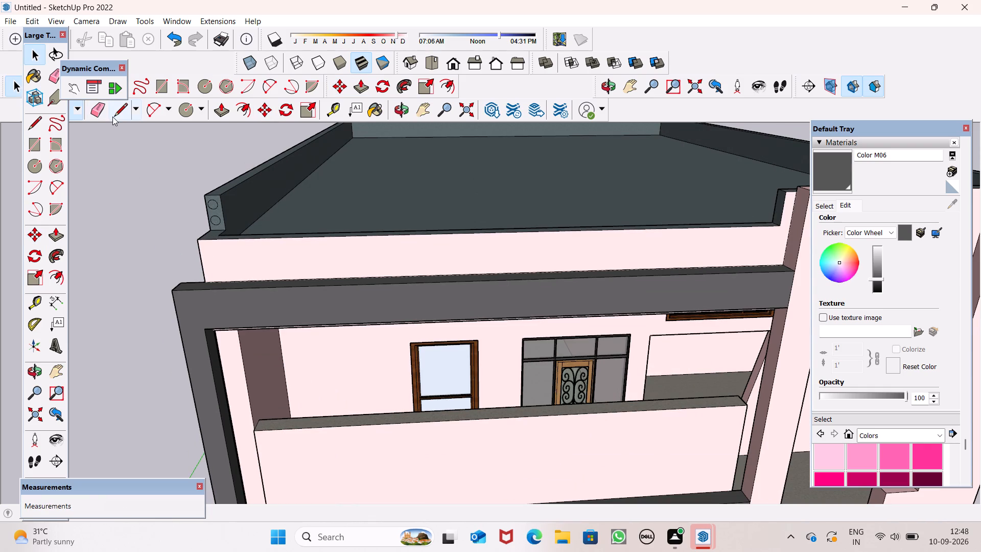
left_click(112, 117)
scroll(194, 234, "up", 6)
scroll(250, 236, "down", 9)
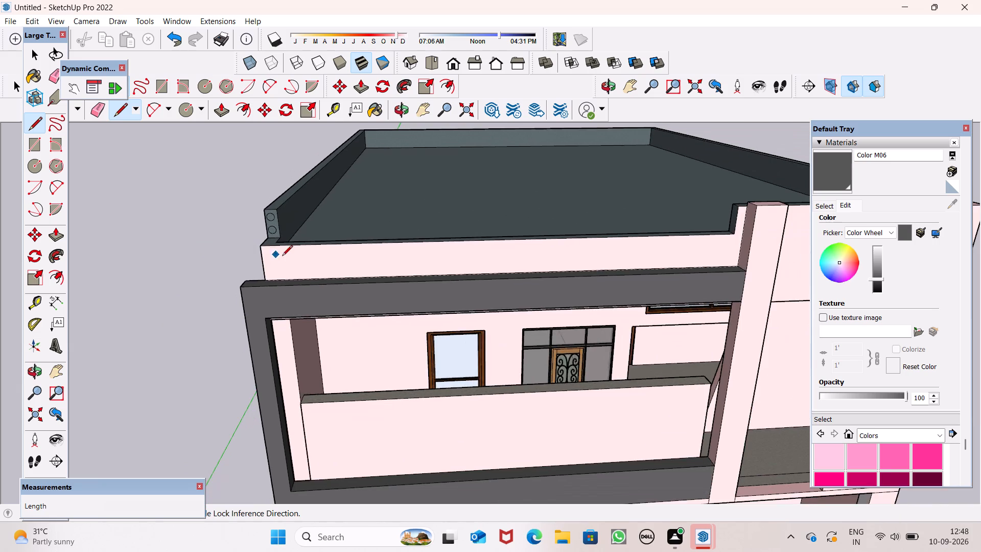
middle_click_drag(283, 257, 383, 314)
scroll(334, 327, "up", 8)
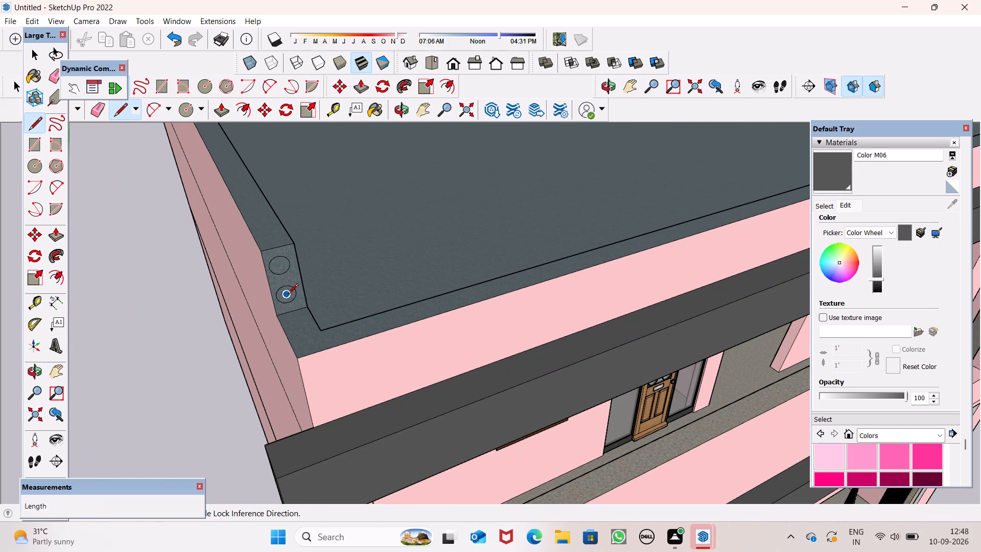
left_click(285, 295)
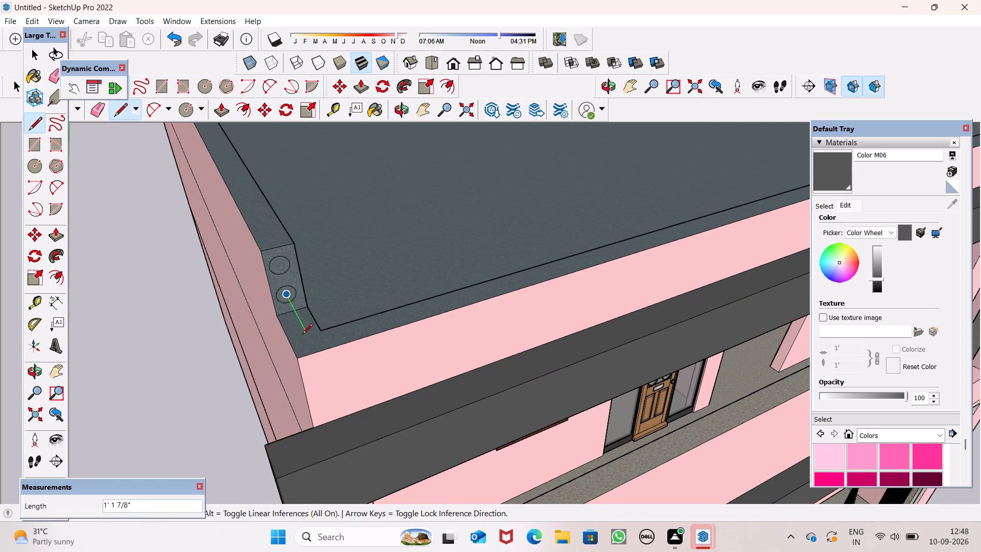
left_click(306, 335)
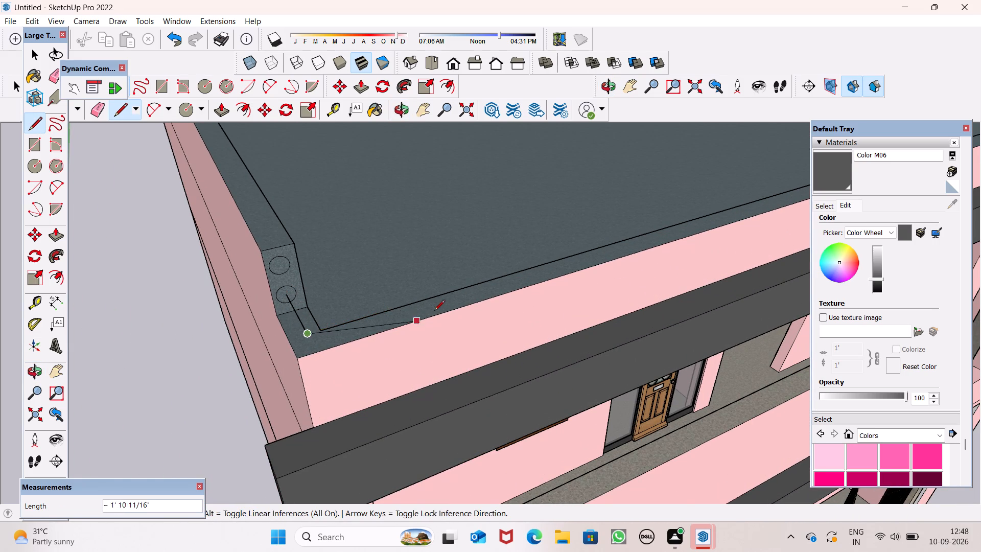
scroll(449, 295, "down", 6)
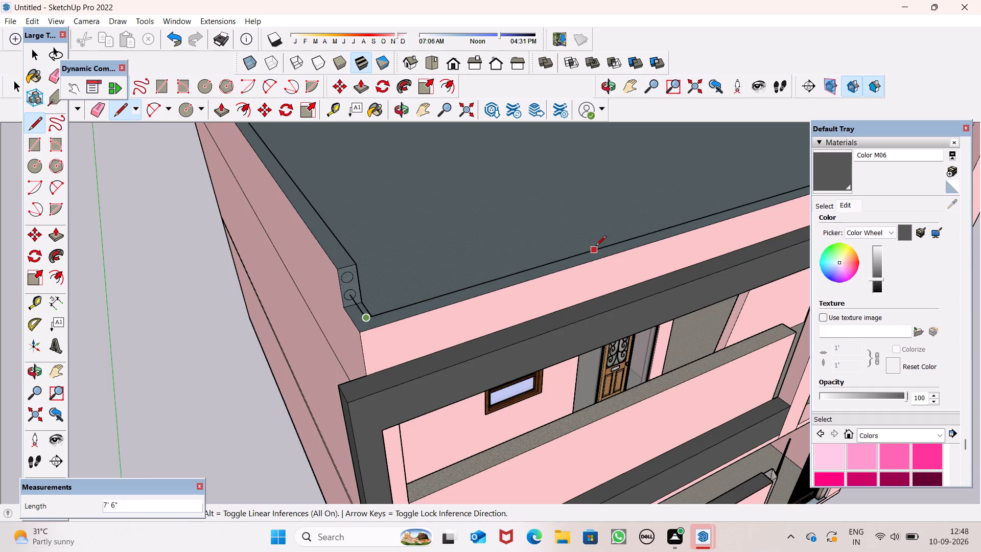
scroll(596, 247, "down", 5)
middle_click_drag(589, 255, 310, 305)
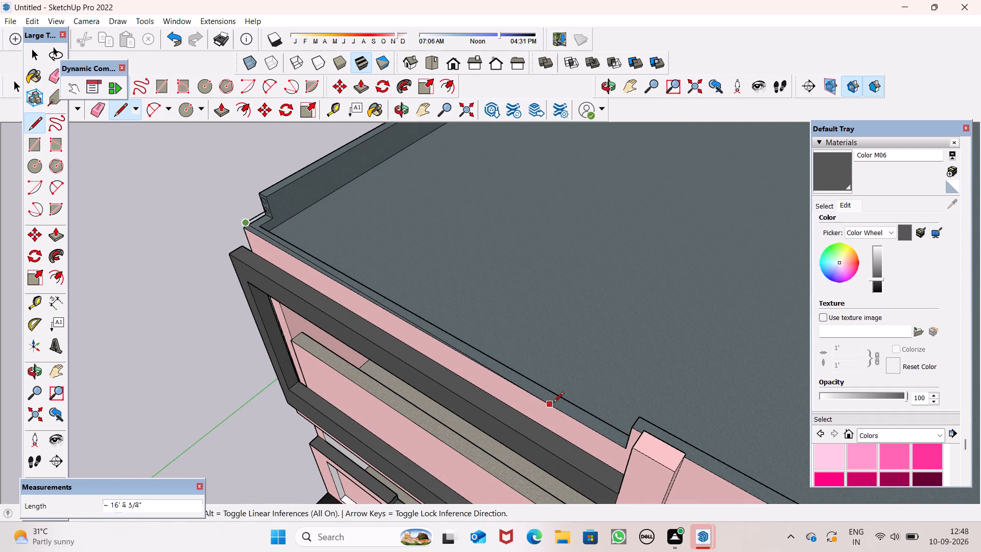
left_click(620, 437)
key("space")
key("space")
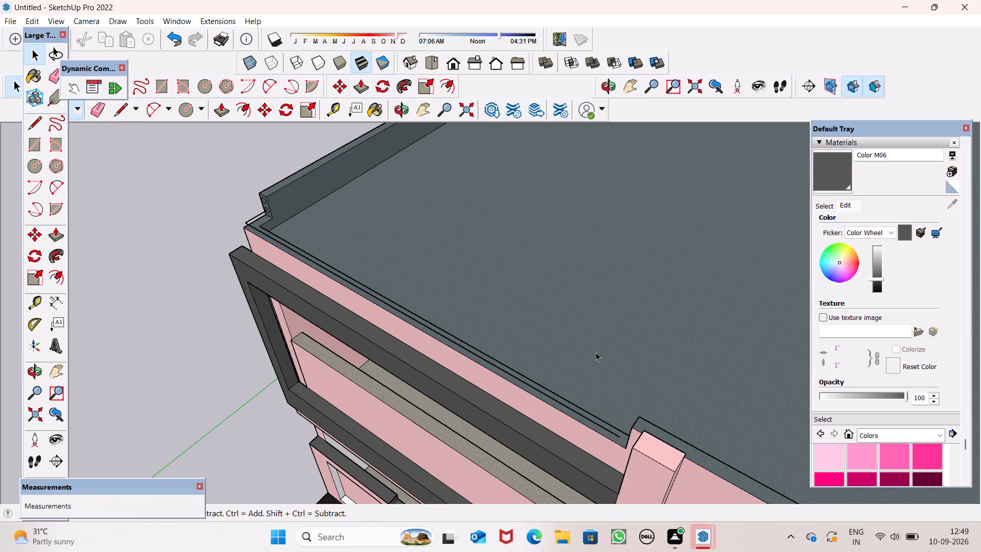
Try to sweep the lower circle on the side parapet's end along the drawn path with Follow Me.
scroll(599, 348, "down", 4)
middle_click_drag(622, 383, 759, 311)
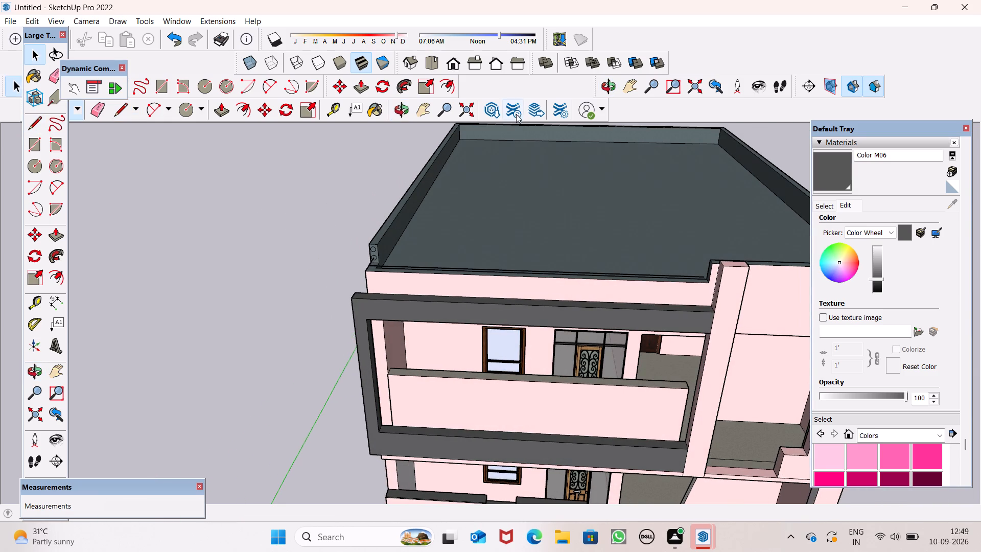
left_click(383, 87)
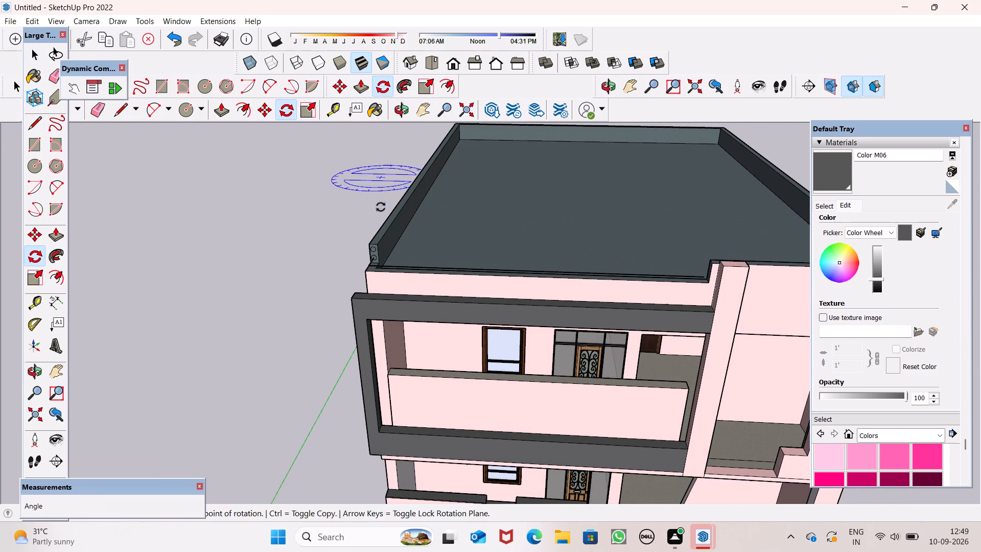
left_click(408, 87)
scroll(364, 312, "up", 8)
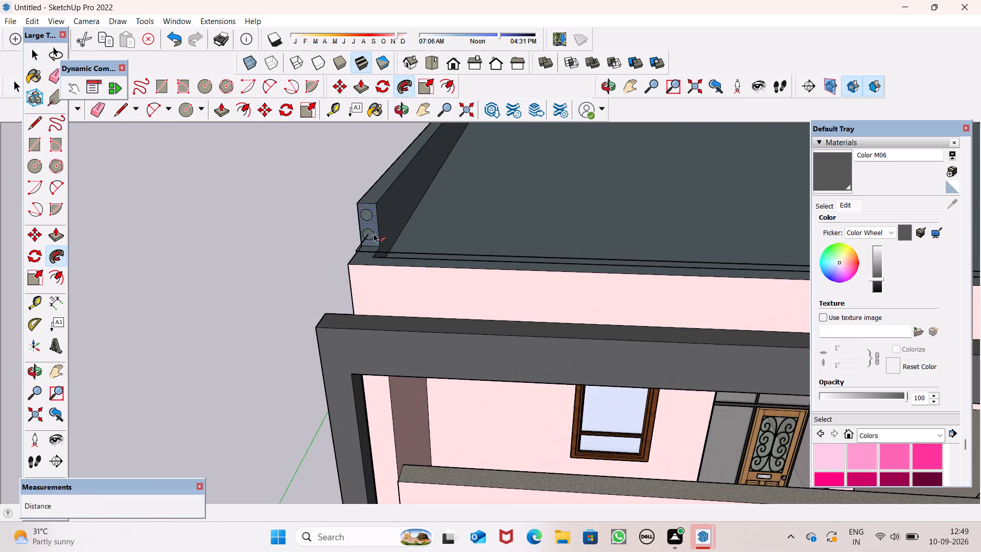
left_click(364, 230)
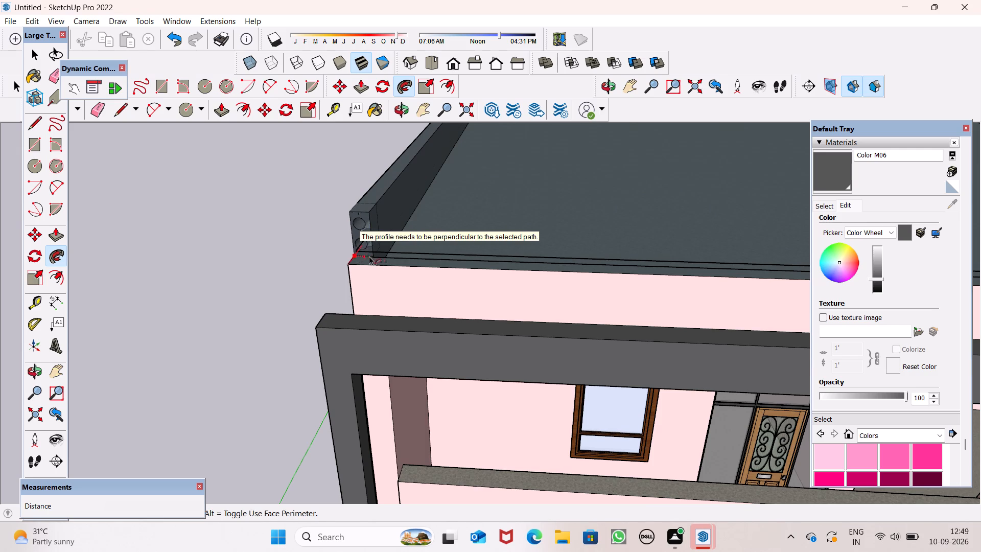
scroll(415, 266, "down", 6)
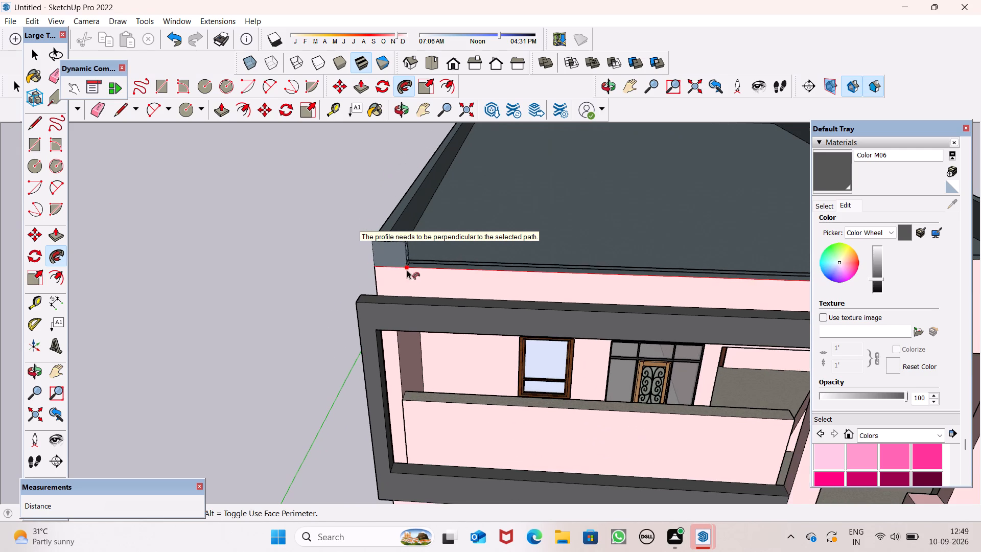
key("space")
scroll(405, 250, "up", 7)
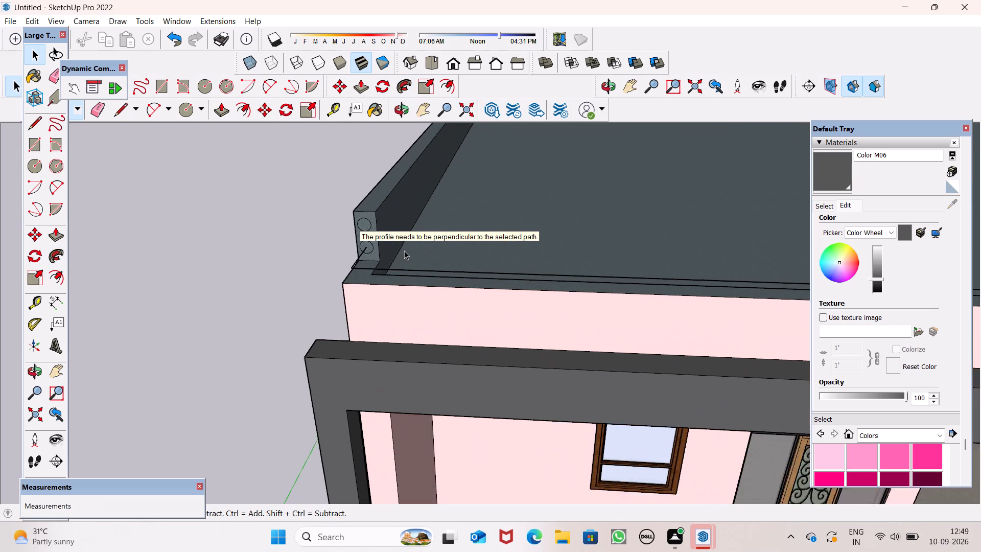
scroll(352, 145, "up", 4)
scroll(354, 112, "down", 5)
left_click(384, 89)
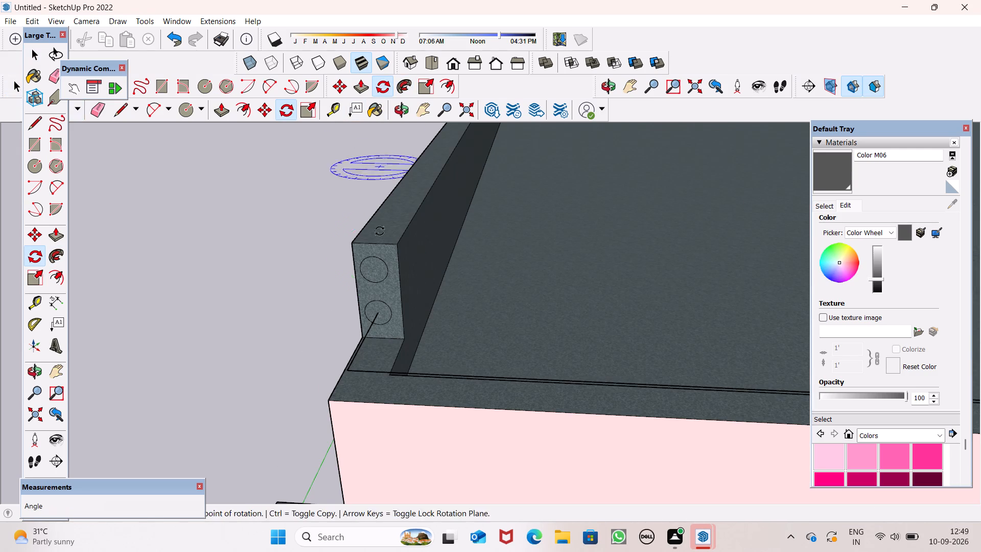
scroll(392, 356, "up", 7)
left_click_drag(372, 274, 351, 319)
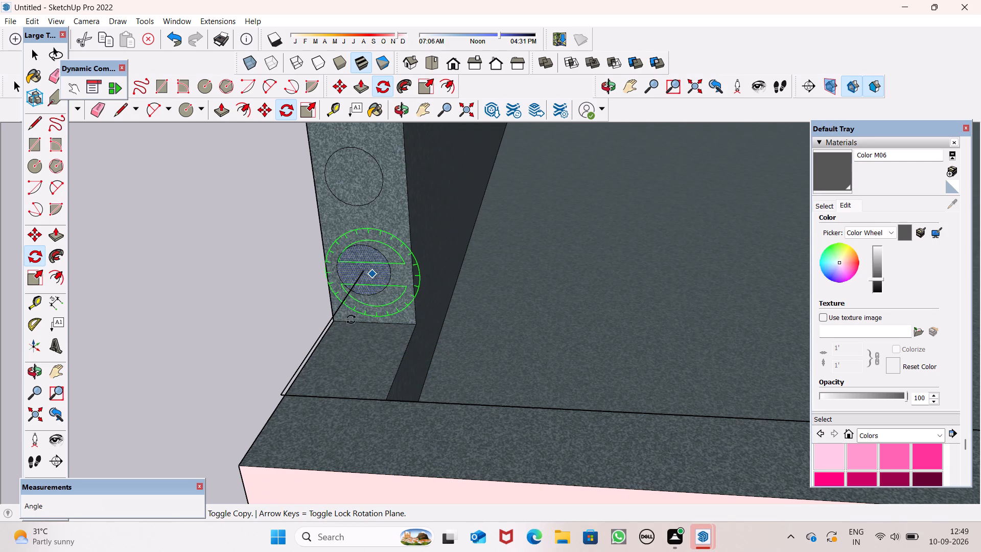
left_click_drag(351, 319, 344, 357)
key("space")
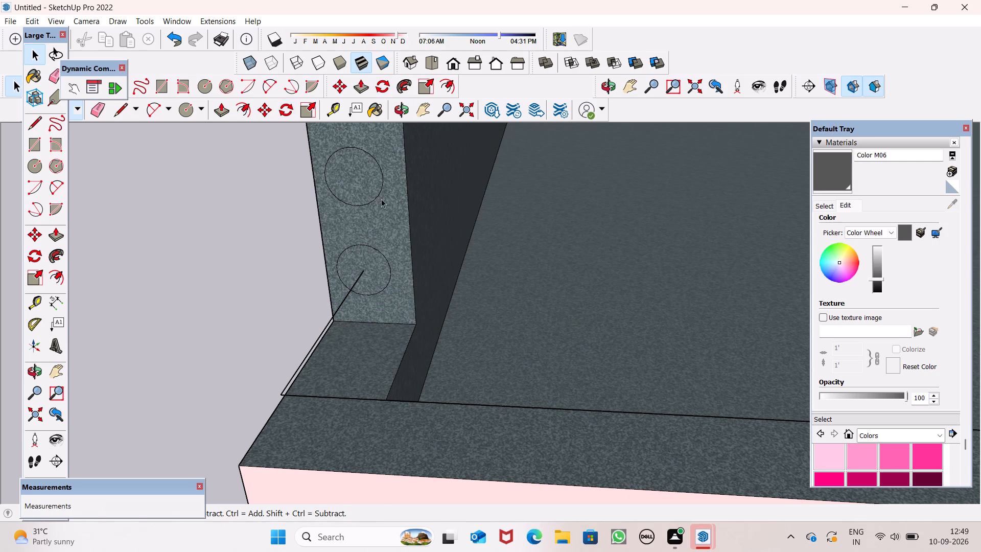
Sweep the lower circle with Follow Me around the roof corner and a short way along the lowered front parapet.
left_click(399, 93)
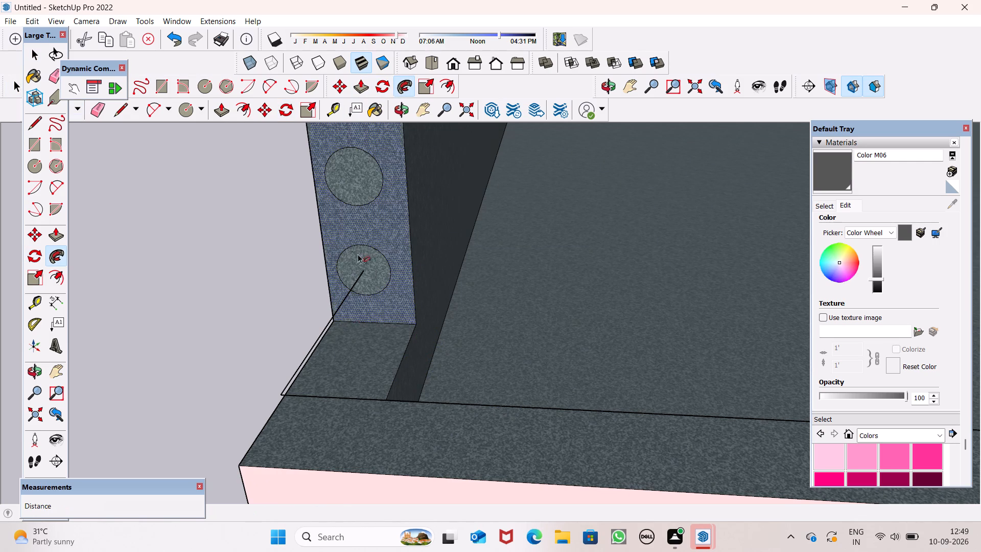
left_click_drag(370, 277, 351, 344)
left_click_drag(366, 263, 314, 406)
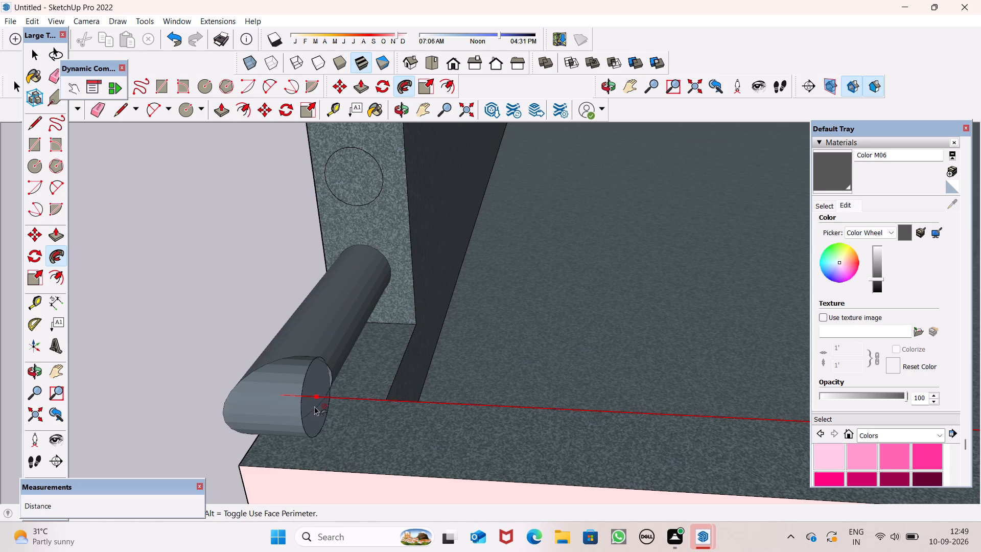
left_click_drag(314, 406, 517, 459)
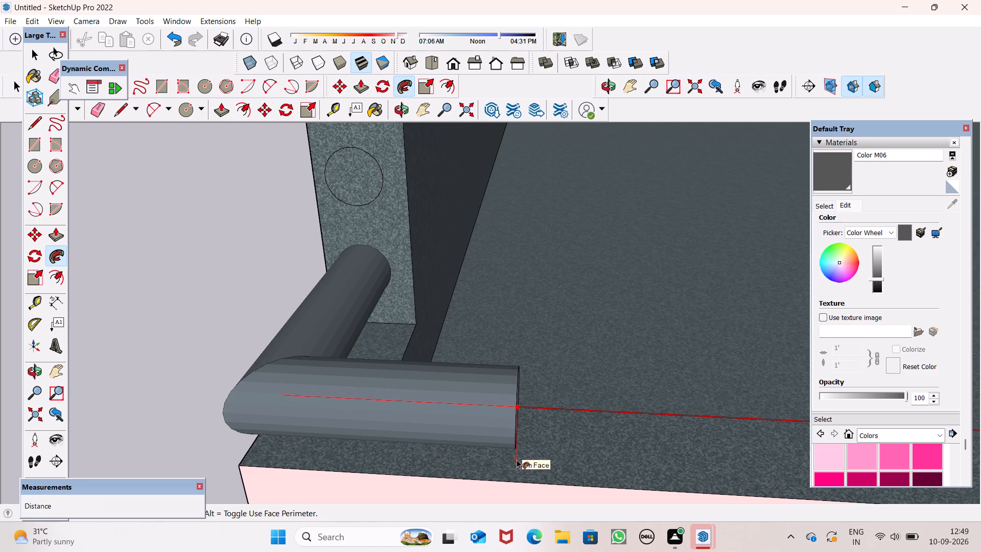
left_click_drag(517, 459, 731, 465)
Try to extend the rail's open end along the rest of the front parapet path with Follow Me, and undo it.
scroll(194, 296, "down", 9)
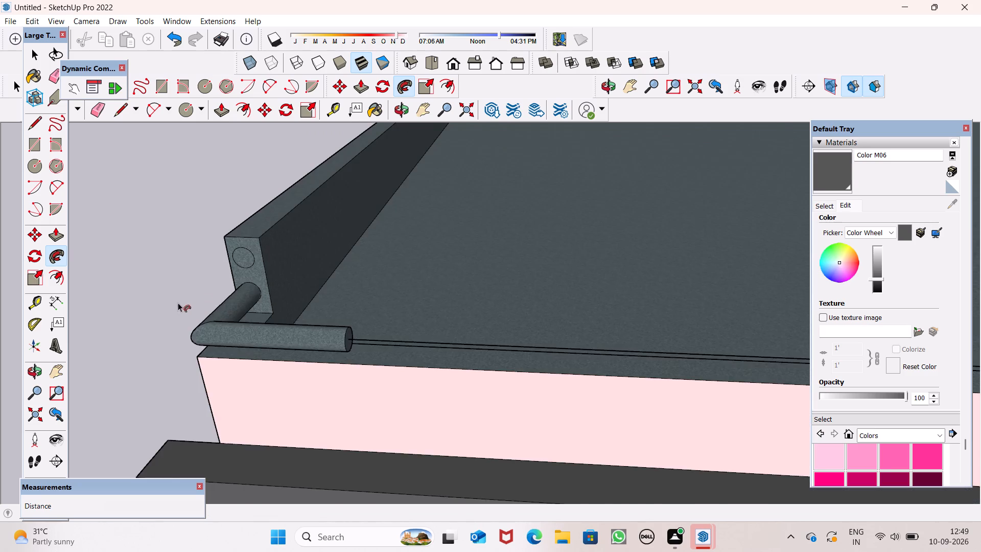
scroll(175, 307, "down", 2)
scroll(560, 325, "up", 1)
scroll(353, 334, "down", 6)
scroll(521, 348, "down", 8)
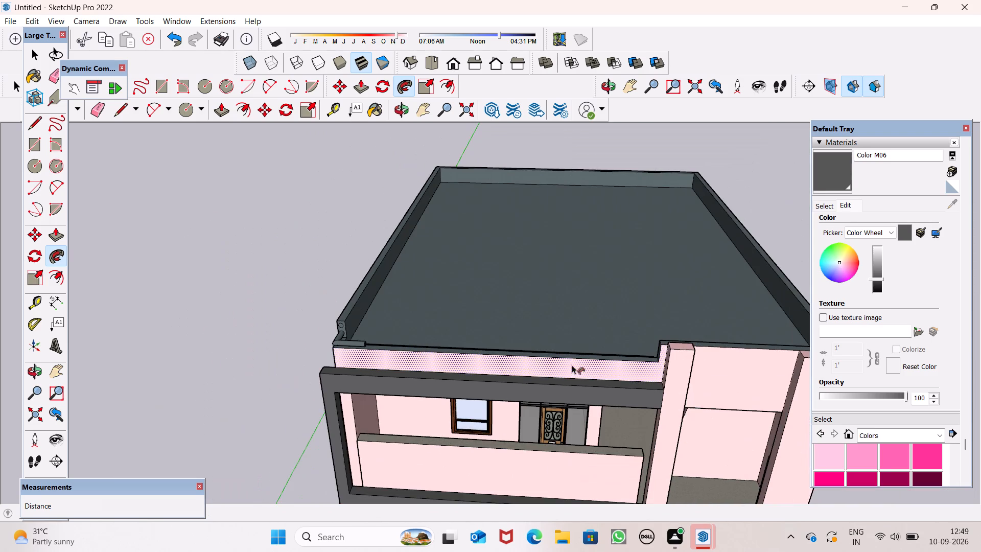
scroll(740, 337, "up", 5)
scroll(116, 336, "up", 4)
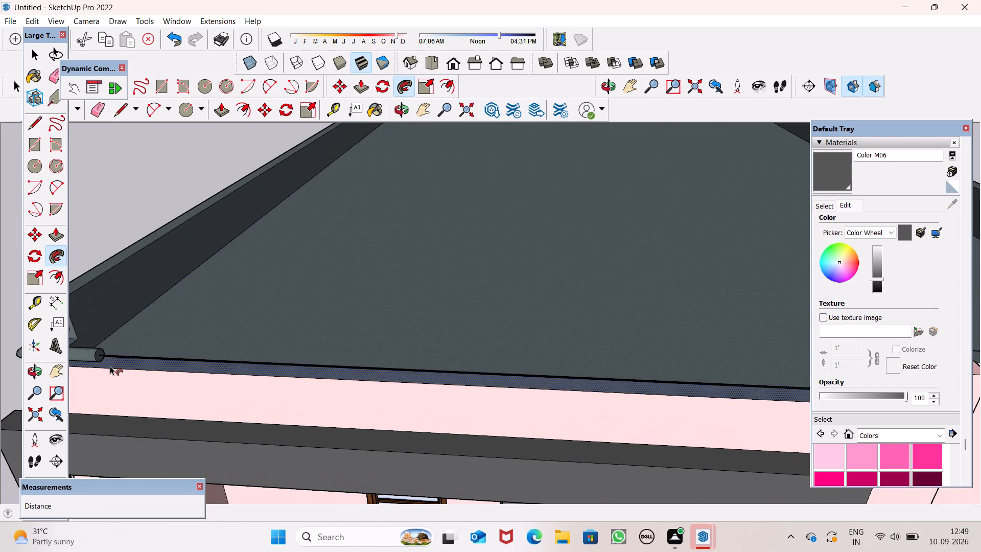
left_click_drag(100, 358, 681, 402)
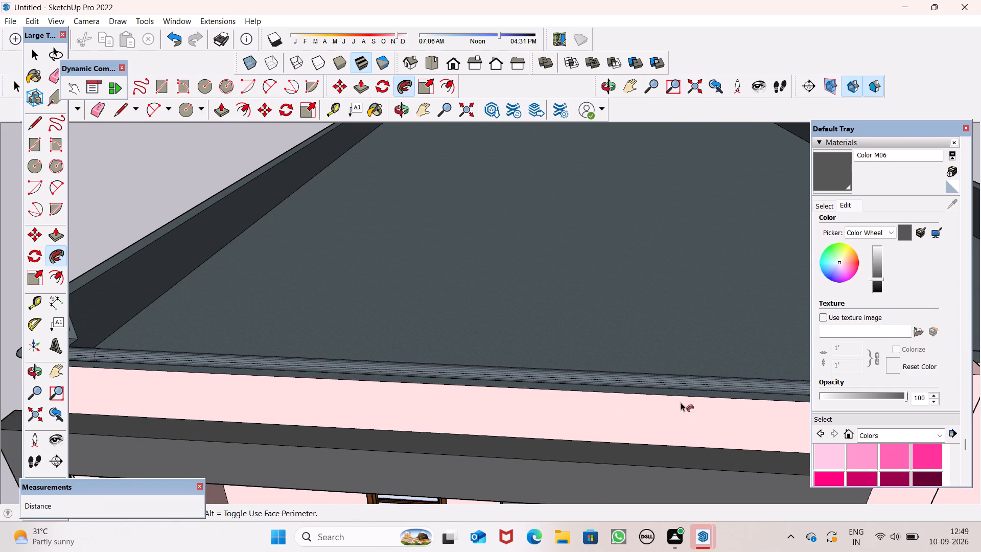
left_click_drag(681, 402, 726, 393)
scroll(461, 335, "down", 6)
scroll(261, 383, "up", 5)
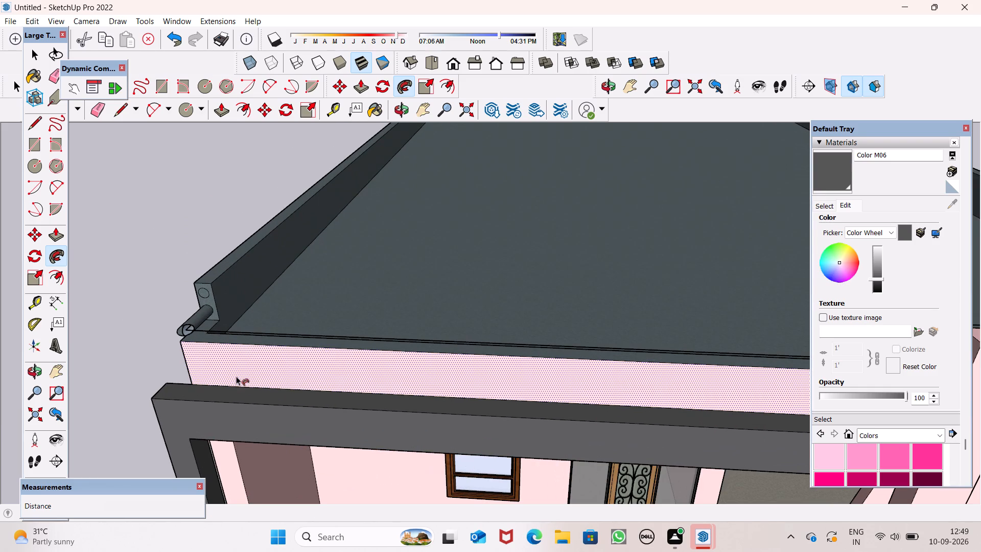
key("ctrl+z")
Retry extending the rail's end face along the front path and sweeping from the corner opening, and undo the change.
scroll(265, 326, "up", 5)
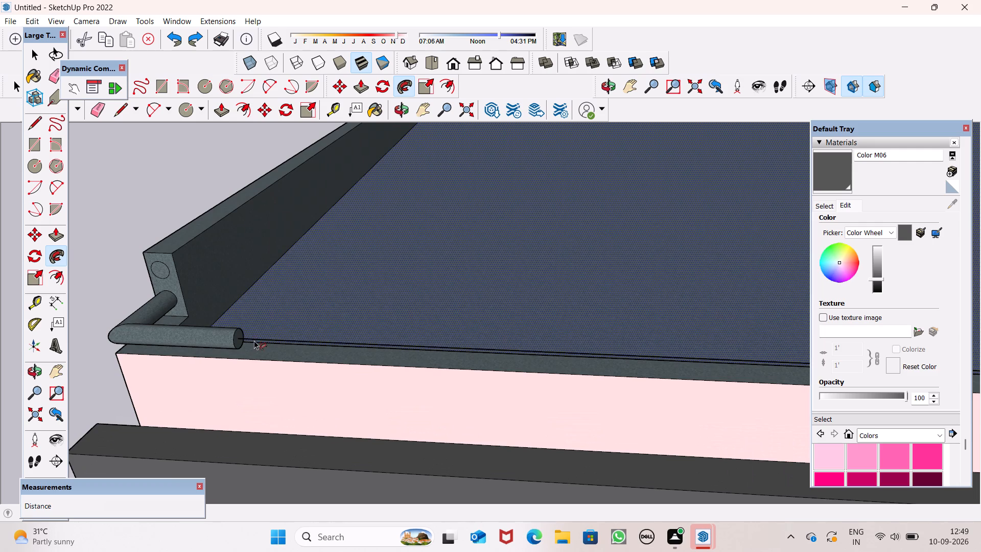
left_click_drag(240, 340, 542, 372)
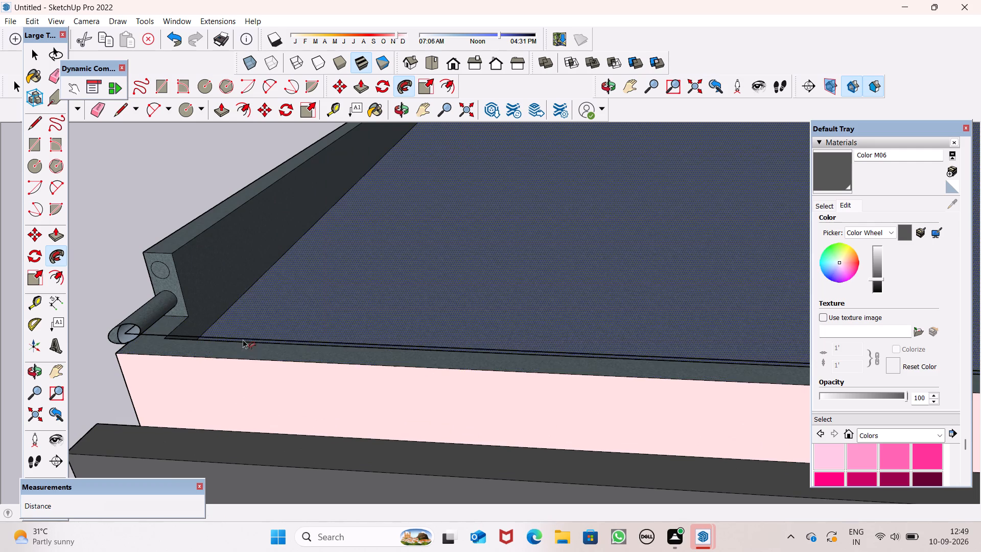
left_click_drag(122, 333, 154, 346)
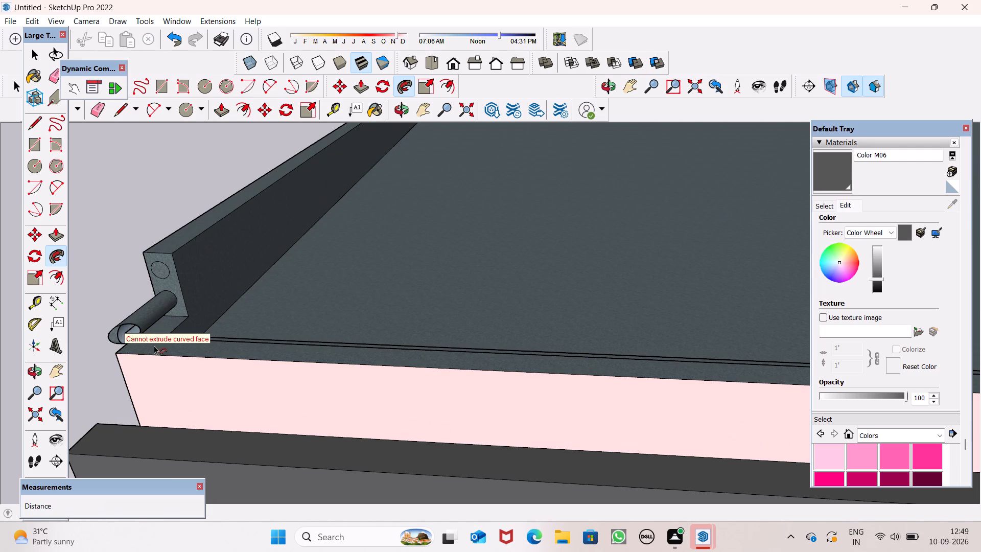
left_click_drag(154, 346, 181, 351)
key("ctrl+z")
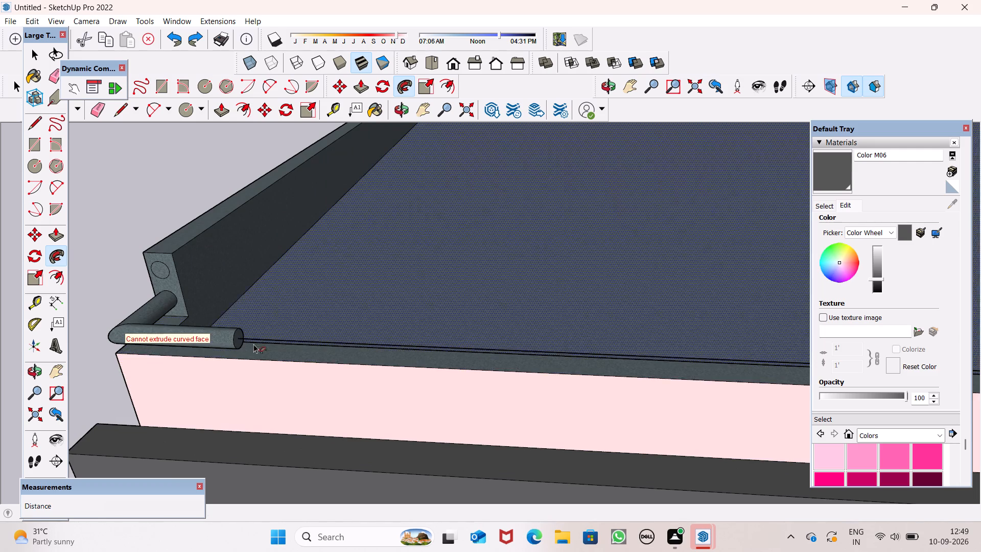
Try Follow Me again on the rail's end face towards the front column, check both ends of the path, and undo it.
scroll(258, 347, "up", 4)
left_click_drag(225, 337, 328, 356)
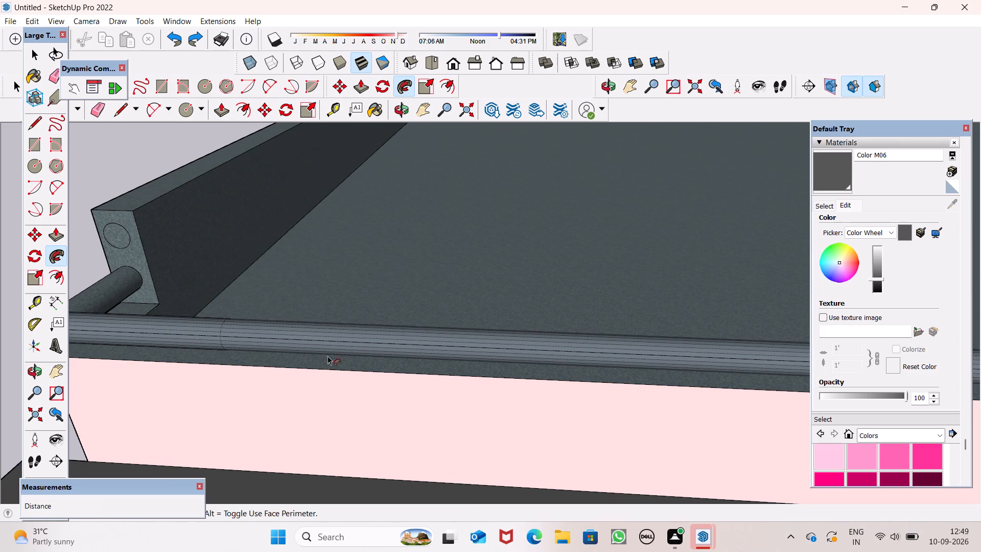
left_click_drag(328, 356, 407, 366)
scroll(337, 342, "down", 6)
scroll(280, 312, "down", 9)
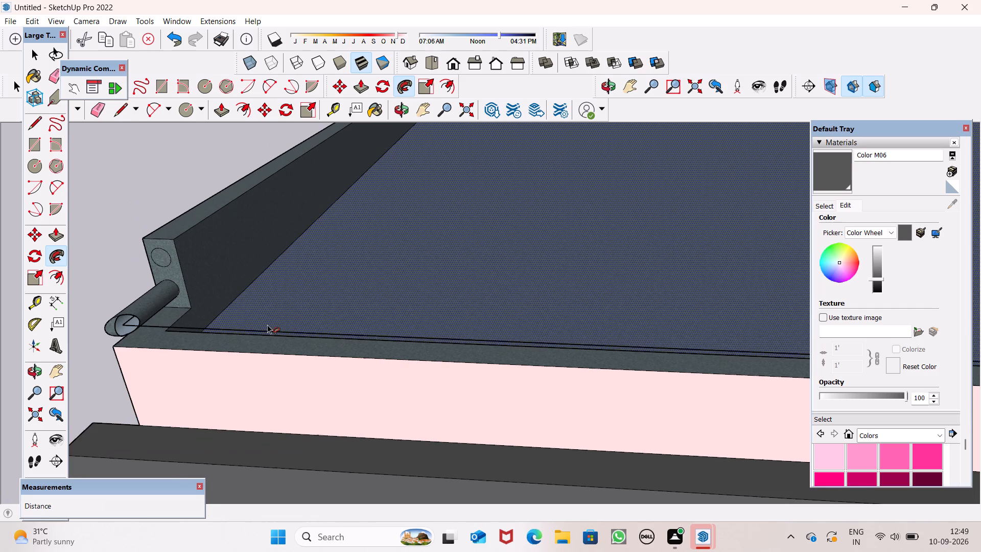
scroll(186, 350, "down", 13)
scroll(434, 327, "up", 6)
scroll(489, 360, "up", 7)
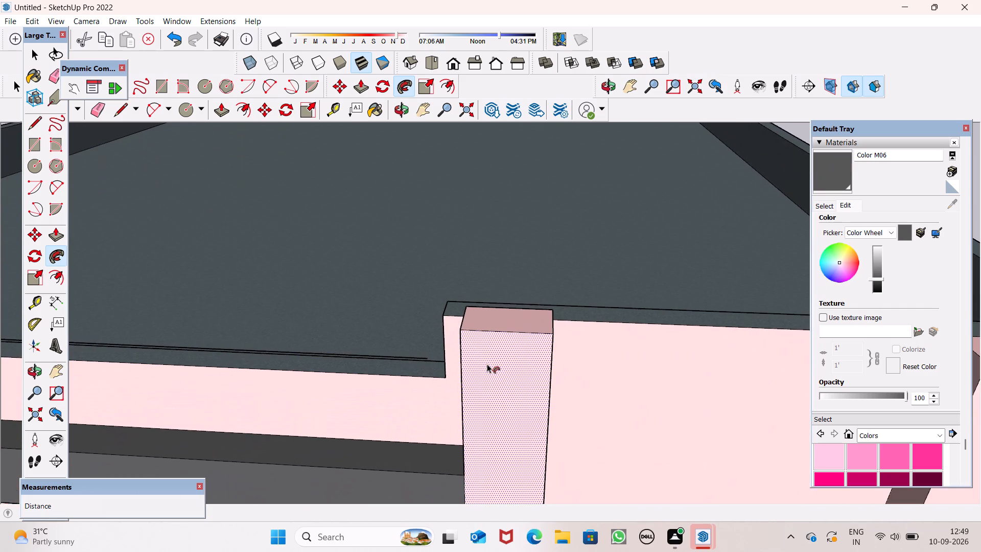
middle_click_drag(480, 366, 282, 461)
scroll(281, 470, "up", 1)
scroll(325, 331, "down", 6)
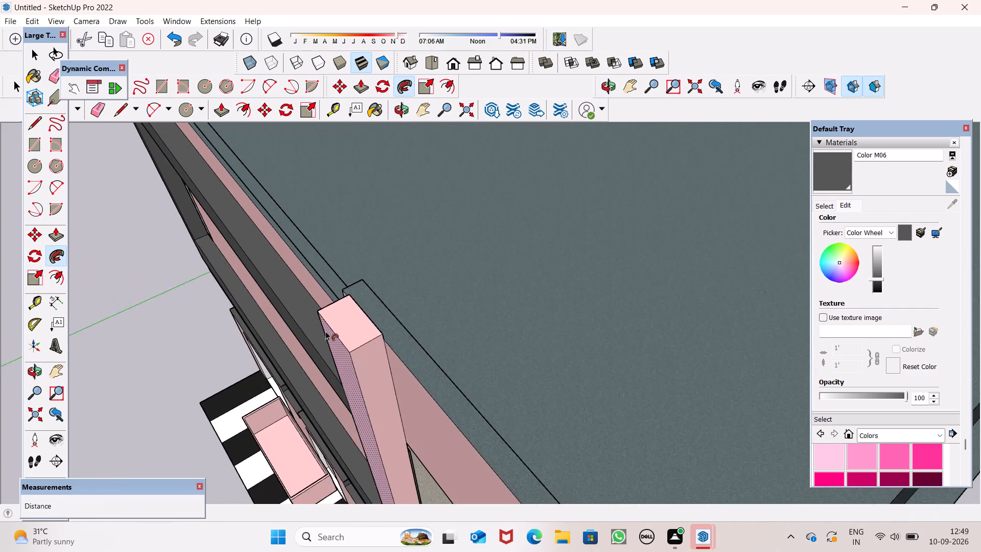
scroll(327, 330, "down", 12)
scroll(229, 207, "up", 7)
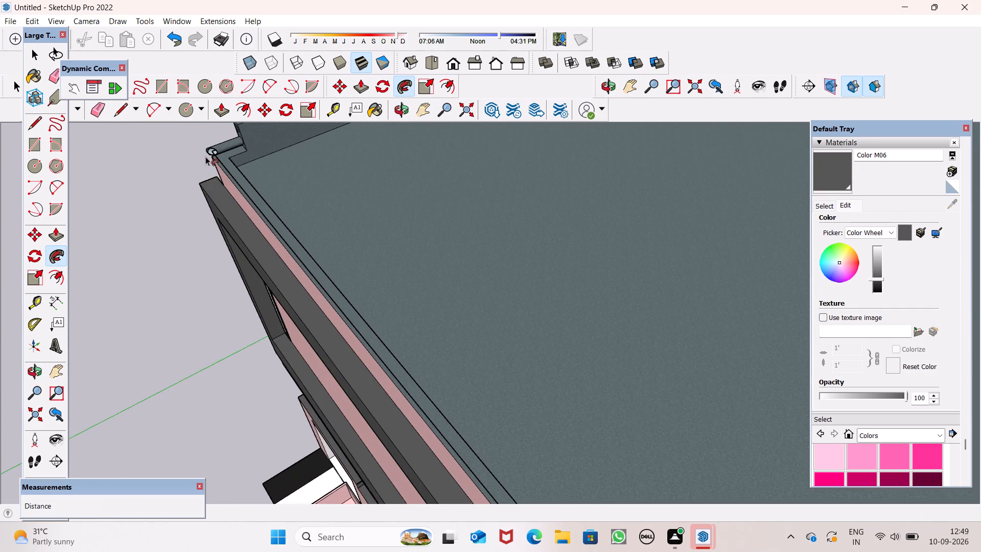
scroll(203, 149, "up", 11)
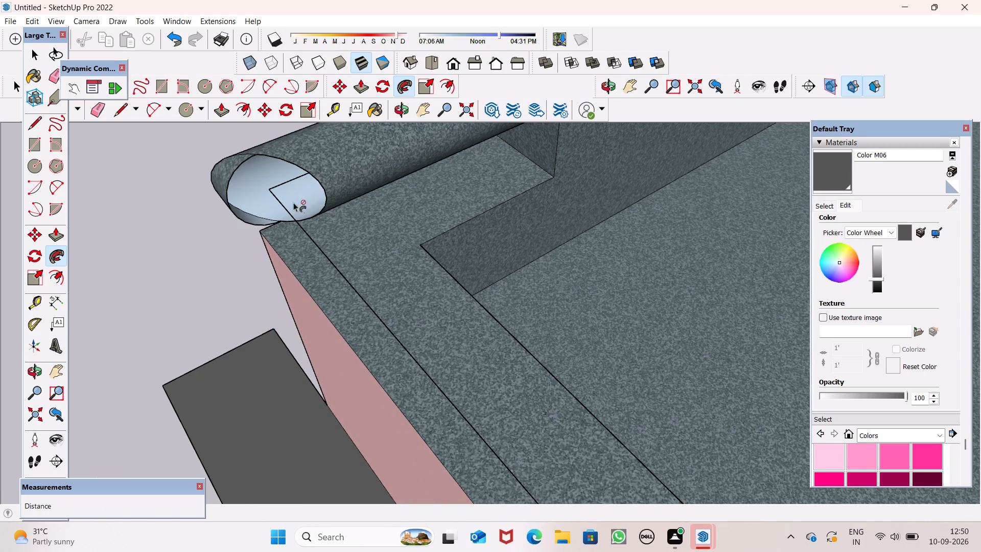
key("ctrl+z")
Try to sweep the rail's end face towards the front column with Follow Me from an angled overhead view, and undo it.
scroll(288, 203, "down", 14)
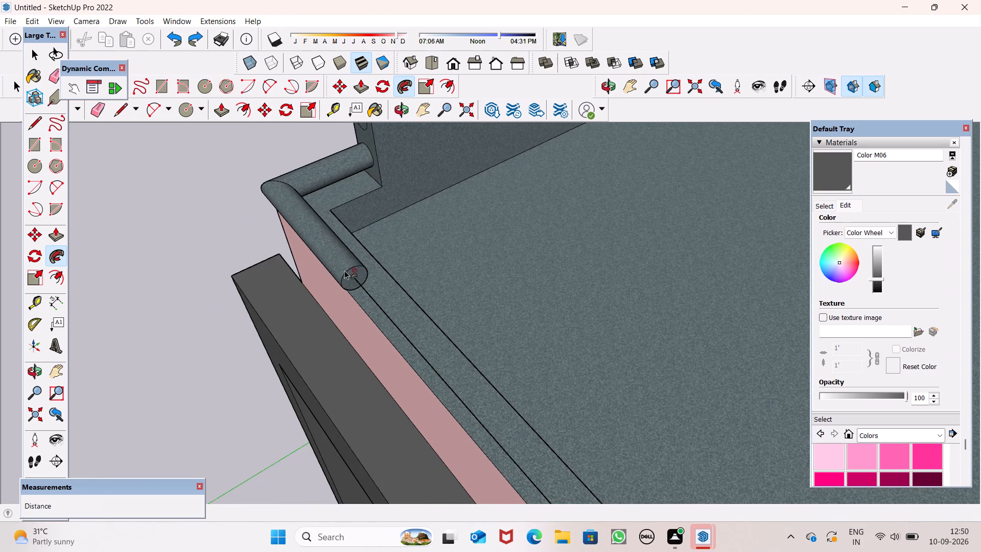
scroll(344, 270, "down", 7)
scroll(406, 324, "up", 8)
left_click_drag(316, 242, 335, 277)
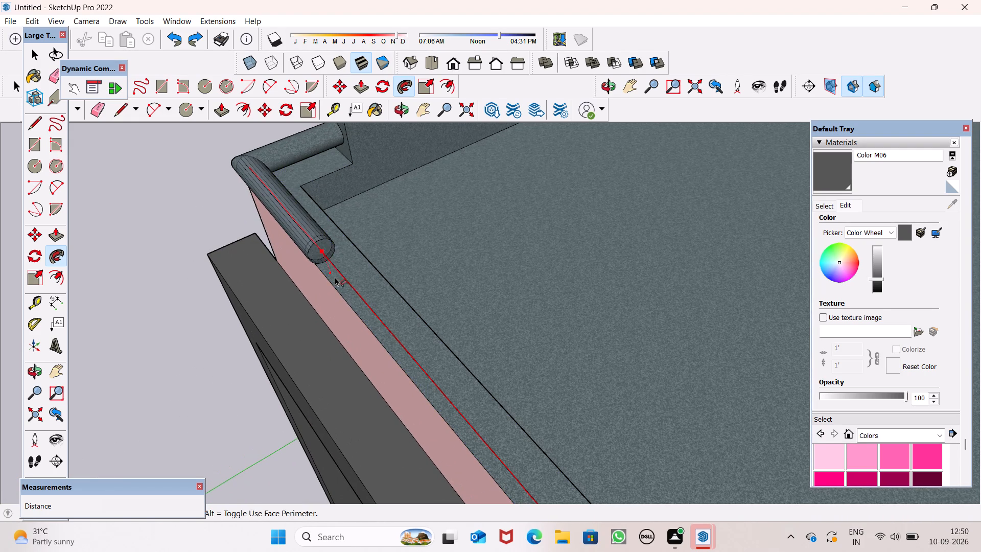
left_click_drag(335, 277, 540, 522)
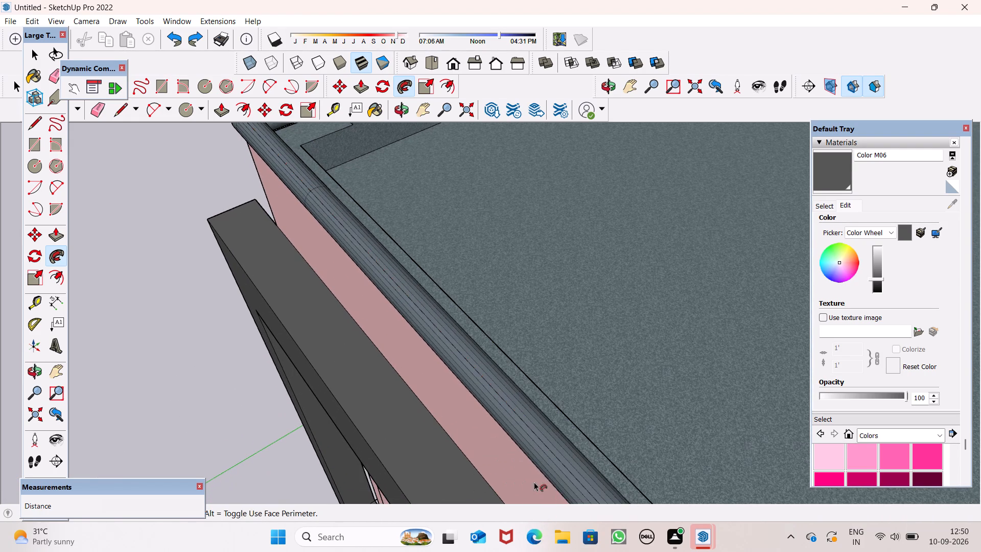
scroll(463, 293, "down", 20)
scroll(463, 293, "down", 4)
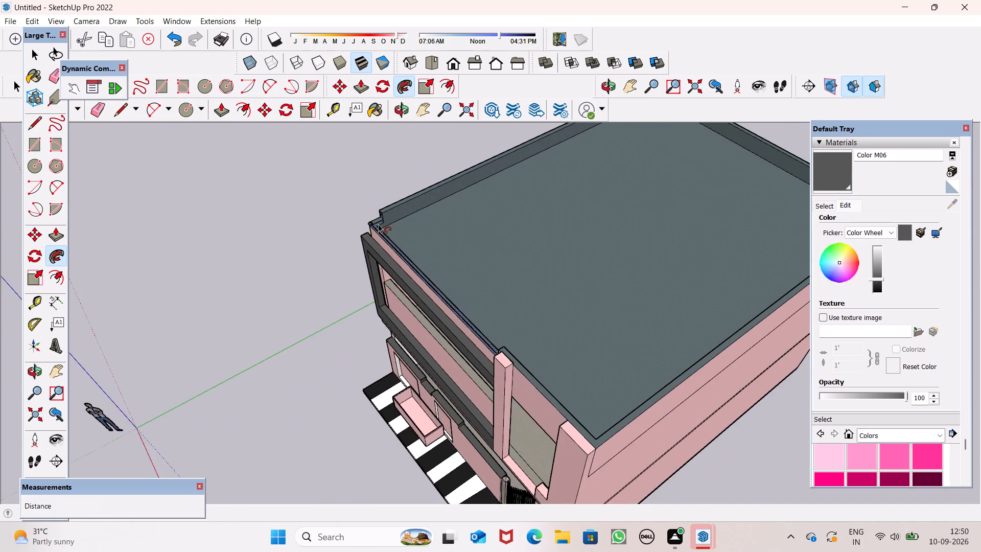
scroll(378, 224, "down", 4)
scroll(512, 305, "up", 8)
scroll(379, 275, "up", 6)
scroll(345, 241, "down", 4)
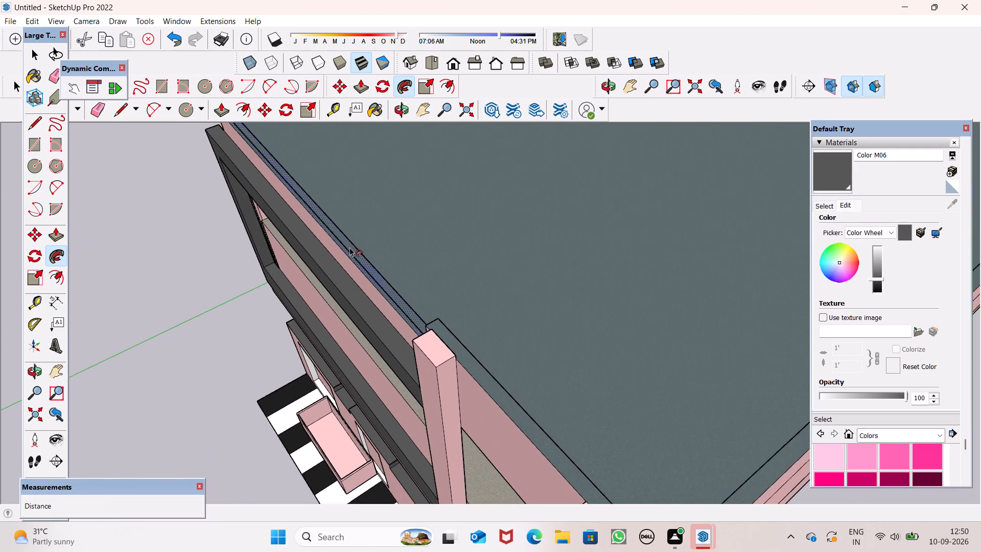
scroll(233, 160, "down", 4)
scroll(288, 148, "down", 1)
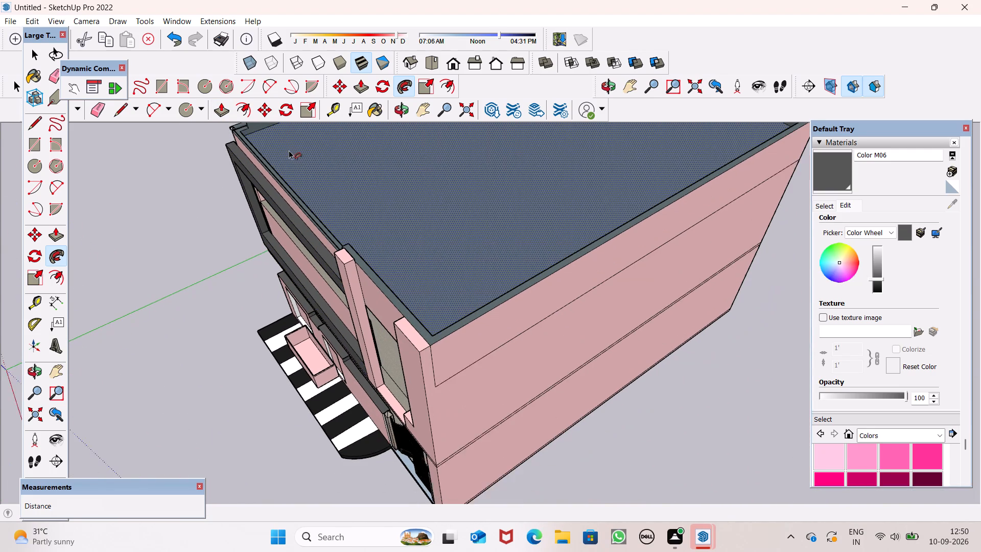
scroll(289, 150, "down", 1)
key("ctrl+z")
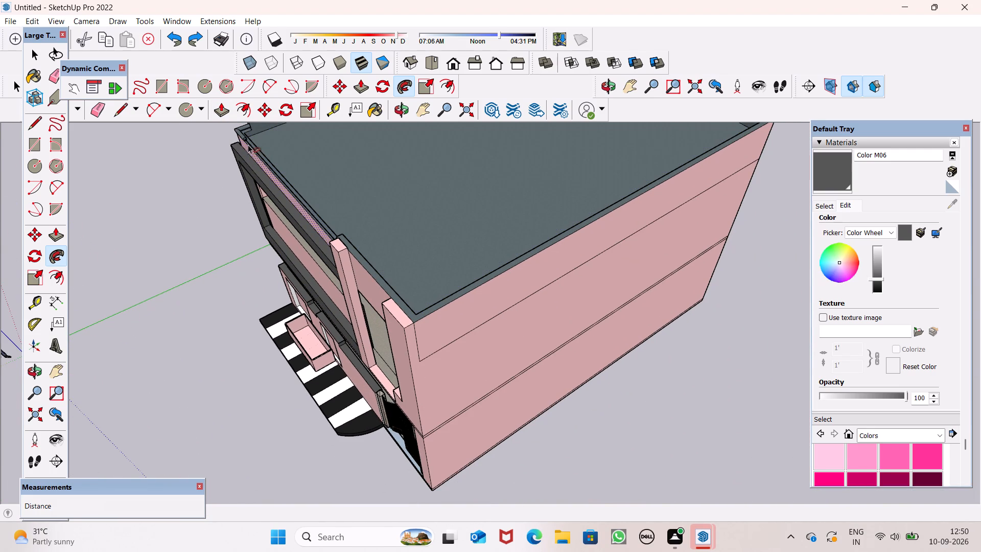
Examine the rail and its path along the lowered front parapet, between the roof corner and the front column.
scroll(248, 138, "up", 1)
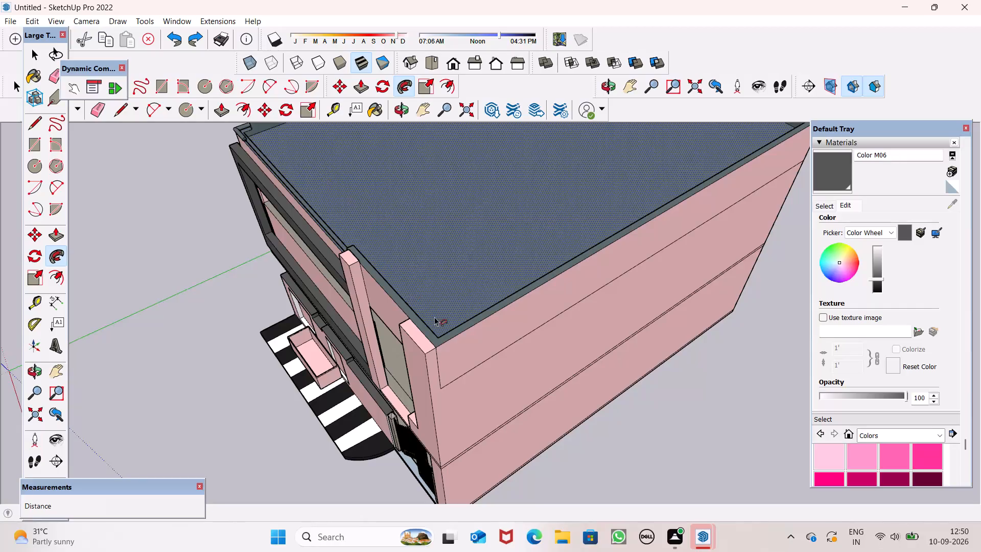
middle_click_drag(434, 318, 353, 375)
scroll(400, 243, "down", 8)
middle_click_drag(427, 276, 465, 256)
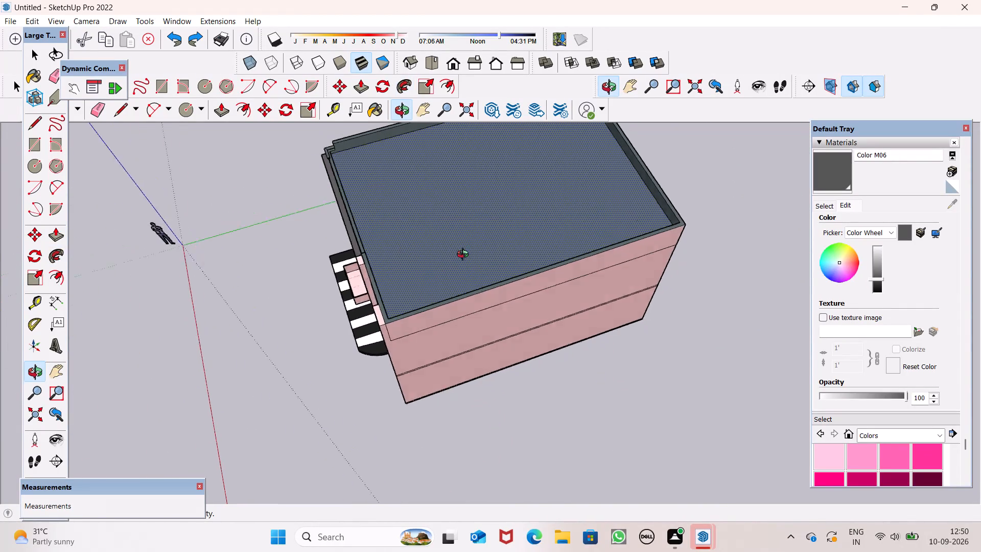
middle_click_drag(465, 256, 569, 193)
scroll(375, 253, "up", 6)
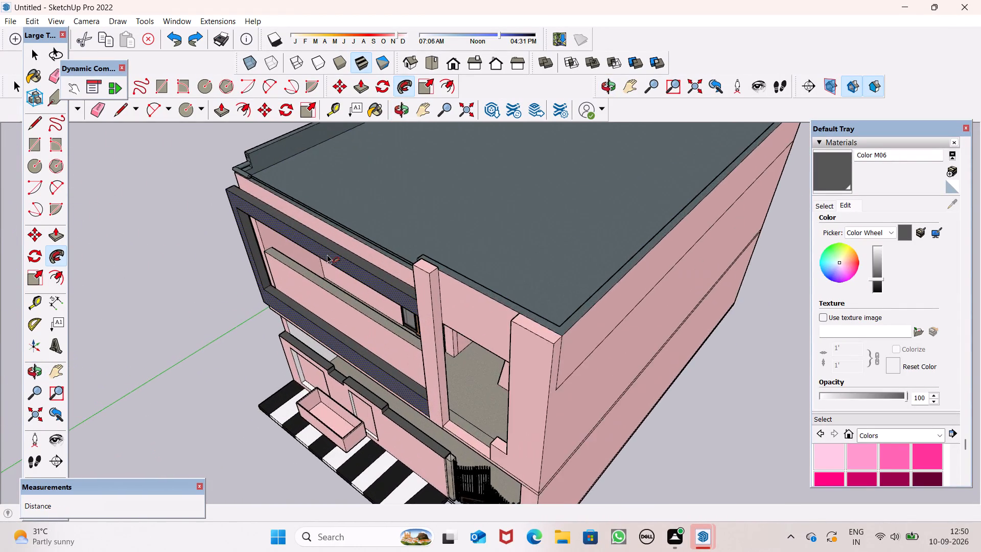
scroll(327, 255, "up", 3)
scroll(270, 174, "up", 4)
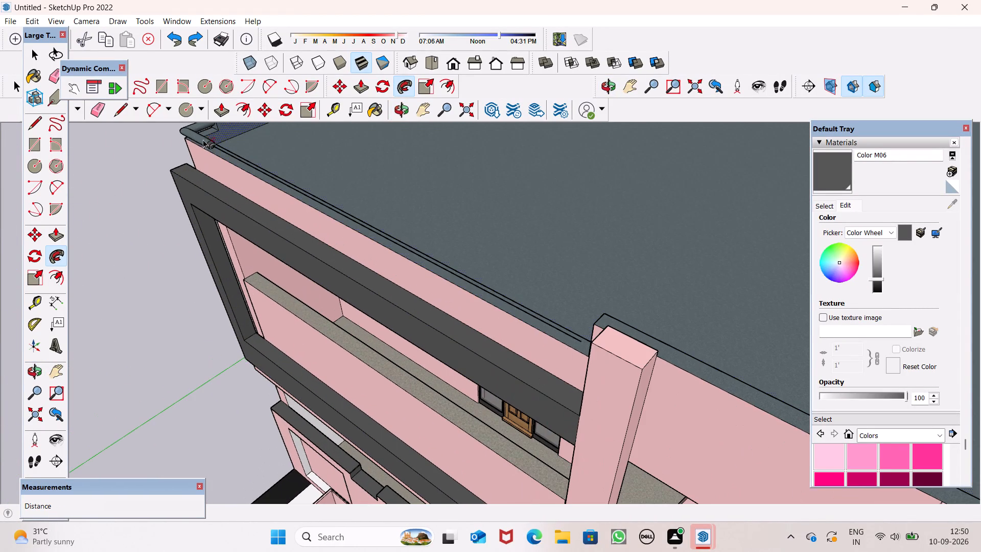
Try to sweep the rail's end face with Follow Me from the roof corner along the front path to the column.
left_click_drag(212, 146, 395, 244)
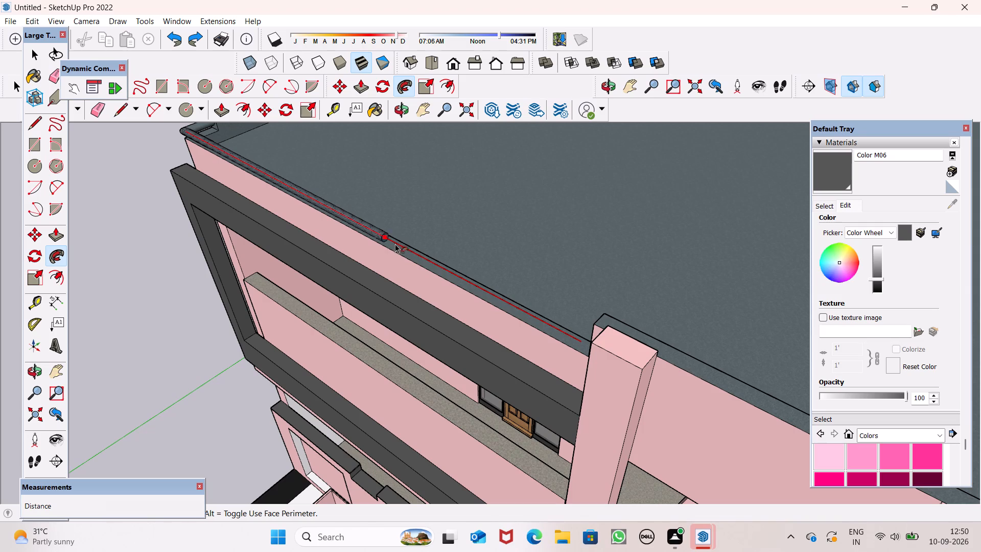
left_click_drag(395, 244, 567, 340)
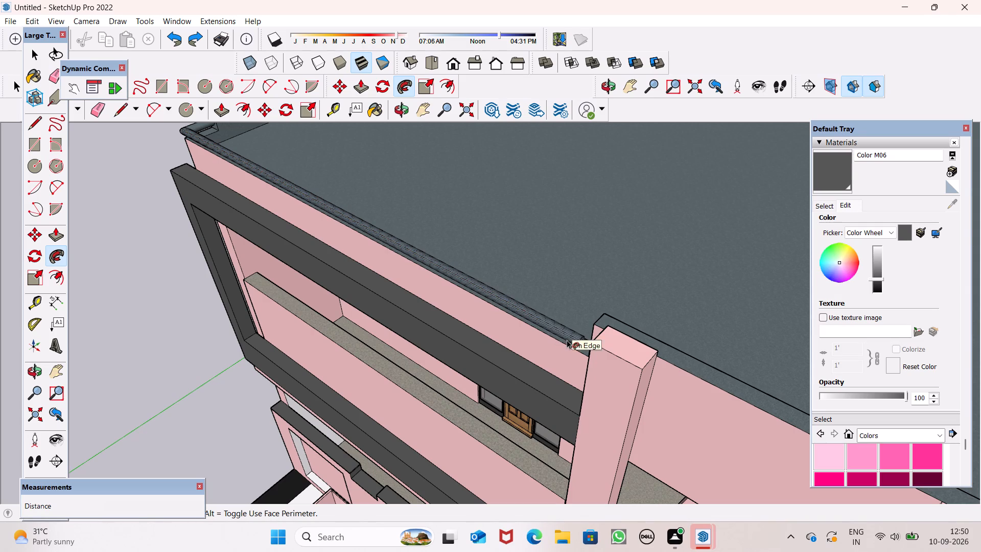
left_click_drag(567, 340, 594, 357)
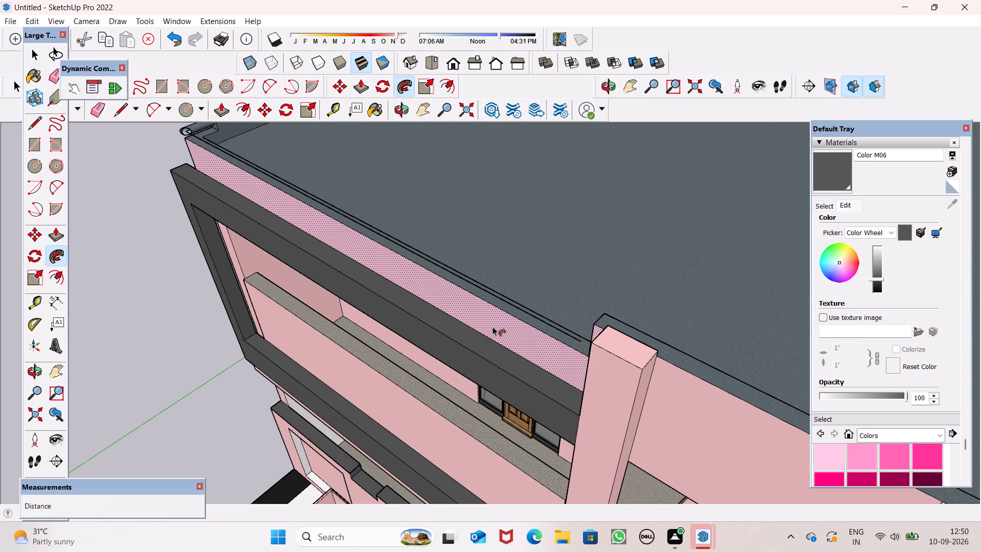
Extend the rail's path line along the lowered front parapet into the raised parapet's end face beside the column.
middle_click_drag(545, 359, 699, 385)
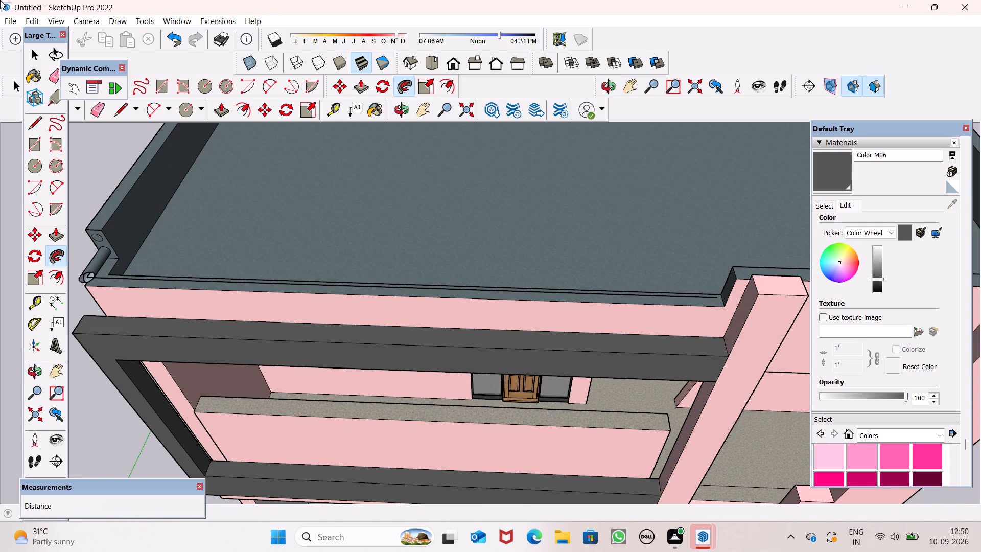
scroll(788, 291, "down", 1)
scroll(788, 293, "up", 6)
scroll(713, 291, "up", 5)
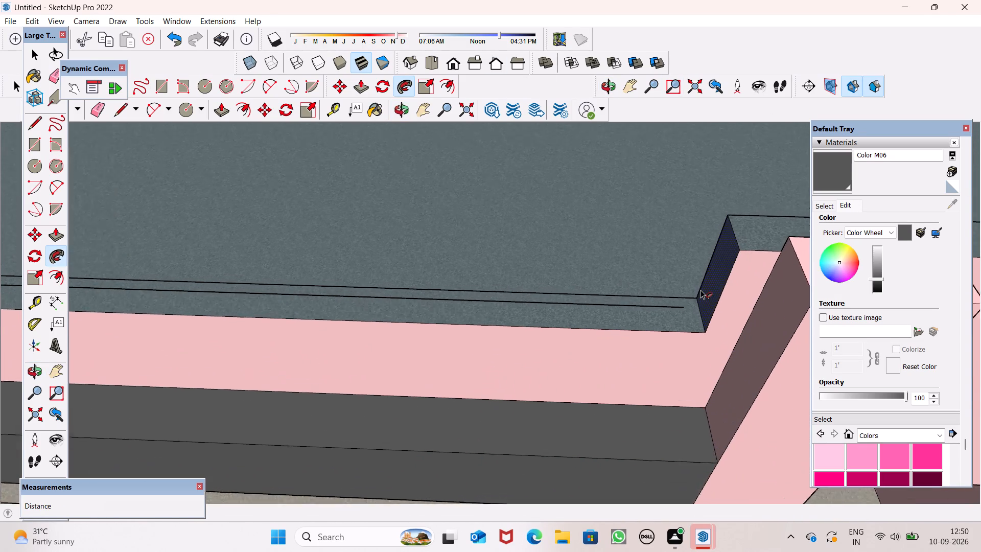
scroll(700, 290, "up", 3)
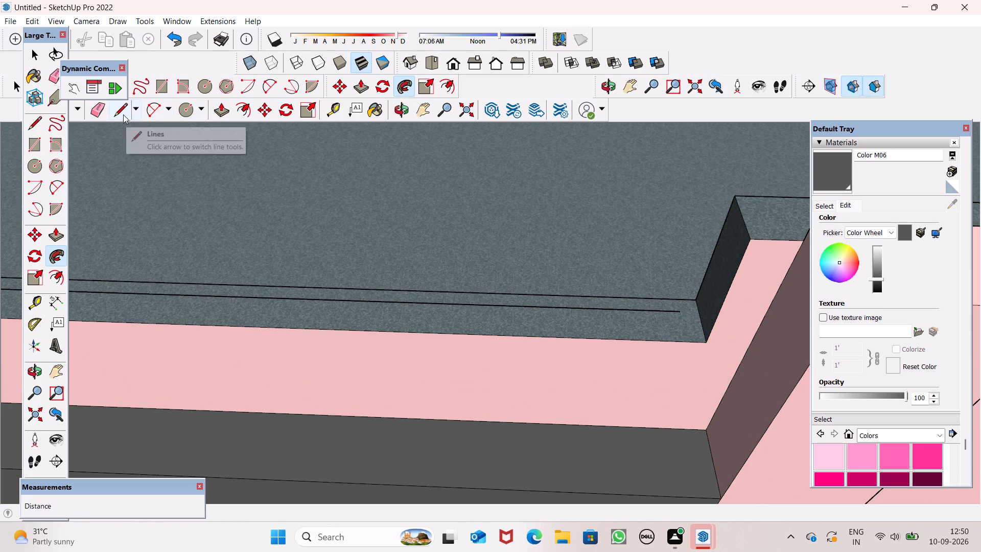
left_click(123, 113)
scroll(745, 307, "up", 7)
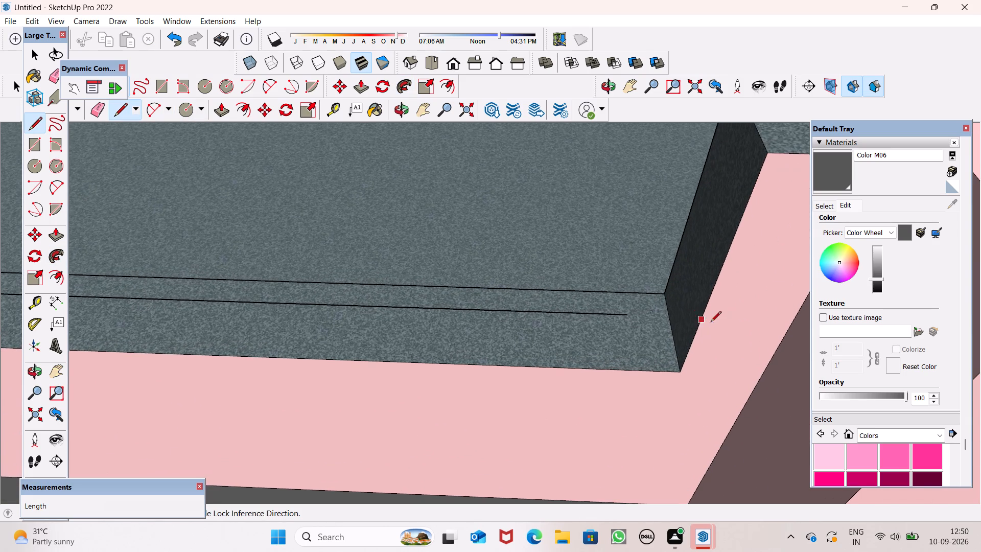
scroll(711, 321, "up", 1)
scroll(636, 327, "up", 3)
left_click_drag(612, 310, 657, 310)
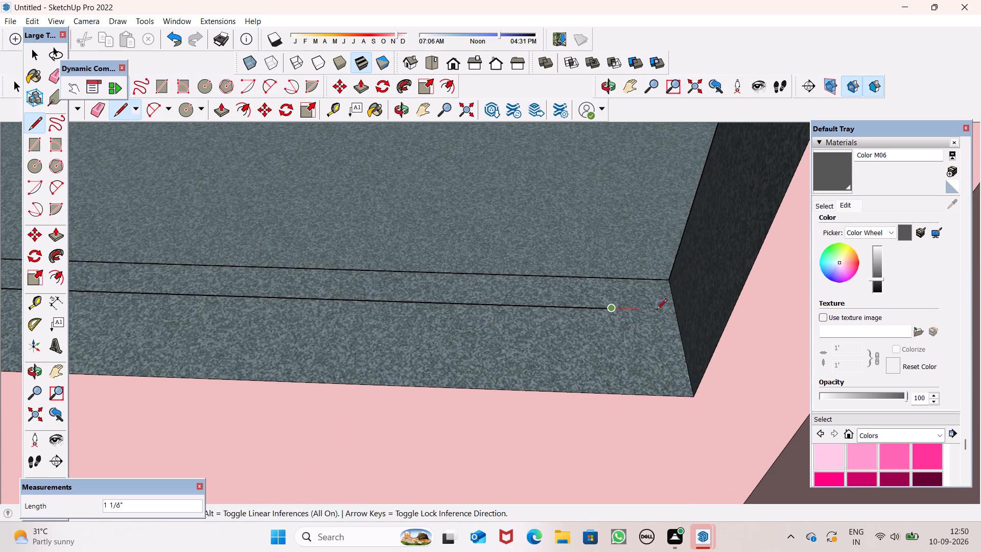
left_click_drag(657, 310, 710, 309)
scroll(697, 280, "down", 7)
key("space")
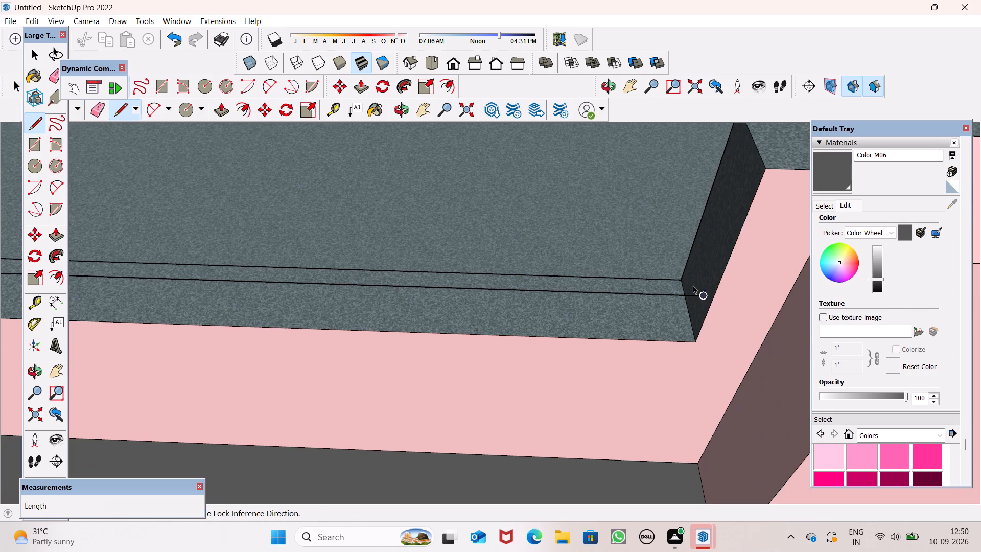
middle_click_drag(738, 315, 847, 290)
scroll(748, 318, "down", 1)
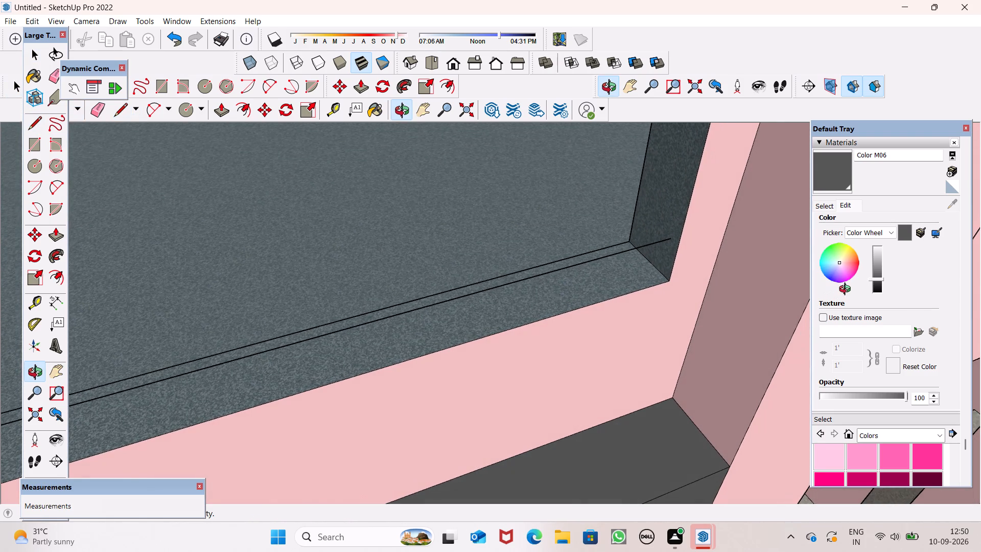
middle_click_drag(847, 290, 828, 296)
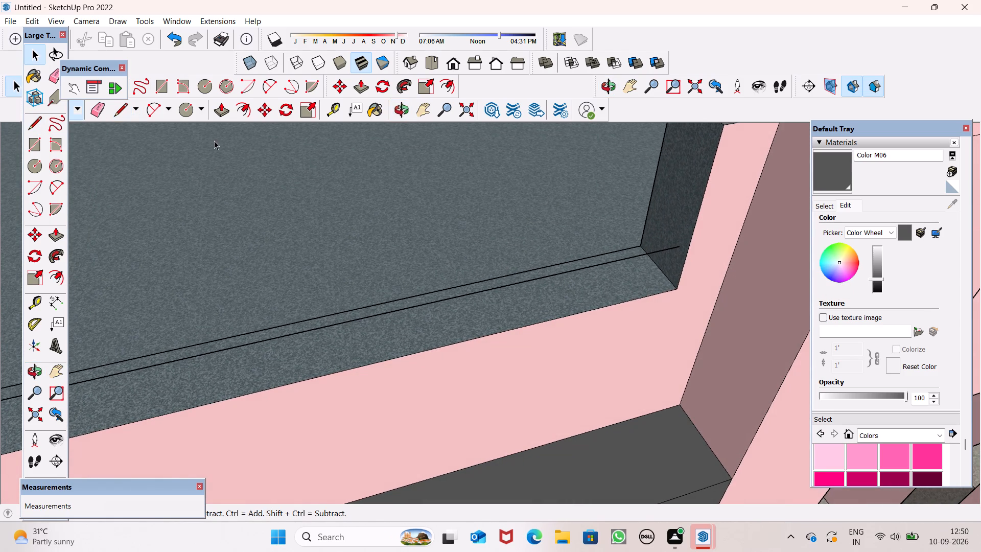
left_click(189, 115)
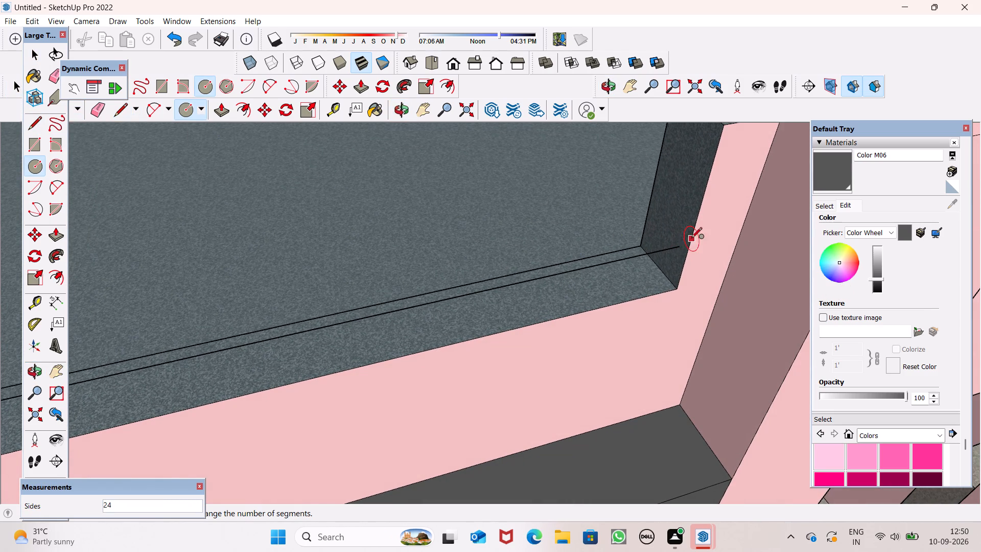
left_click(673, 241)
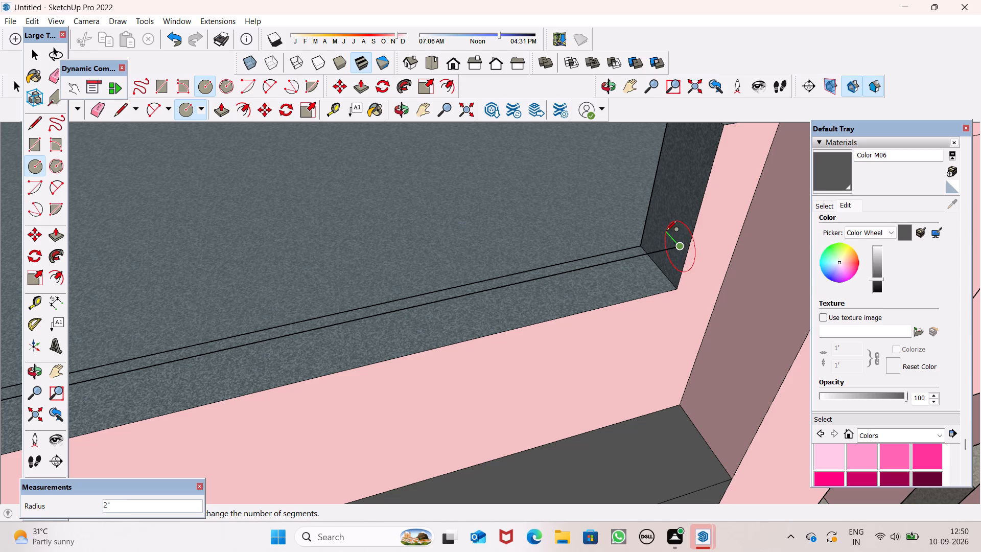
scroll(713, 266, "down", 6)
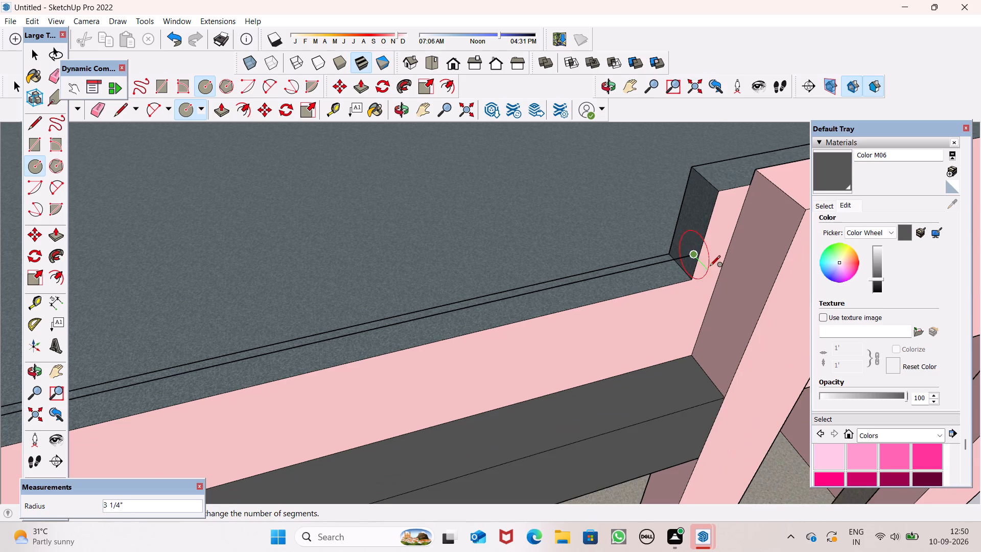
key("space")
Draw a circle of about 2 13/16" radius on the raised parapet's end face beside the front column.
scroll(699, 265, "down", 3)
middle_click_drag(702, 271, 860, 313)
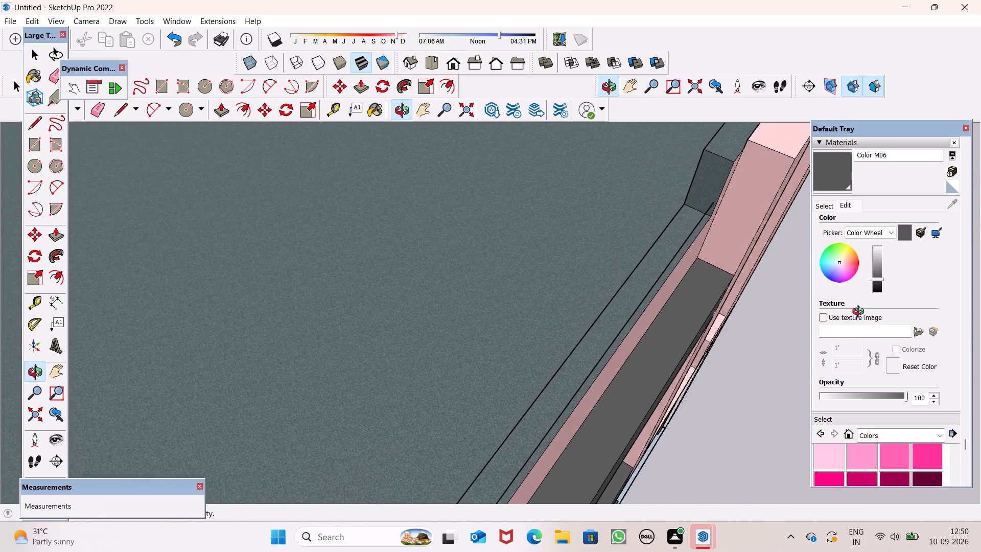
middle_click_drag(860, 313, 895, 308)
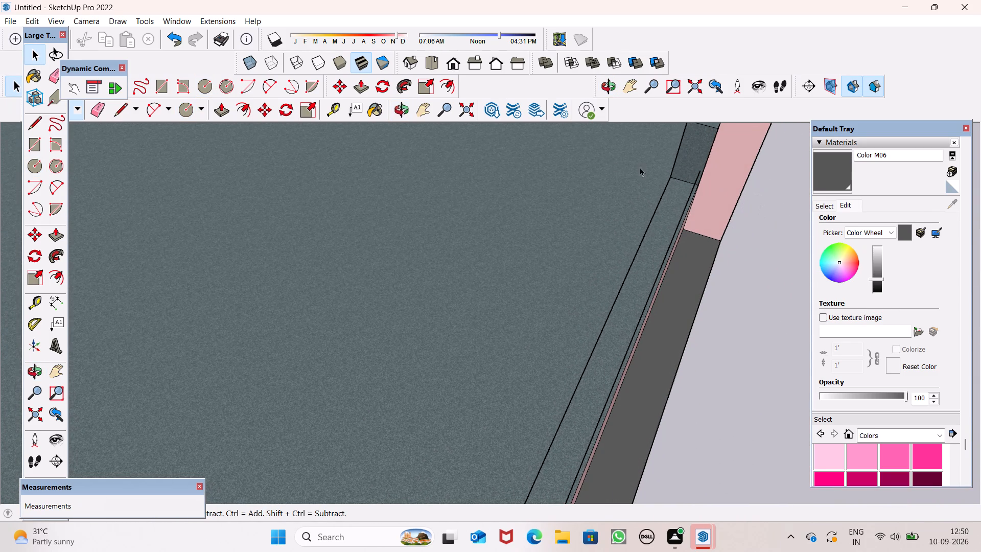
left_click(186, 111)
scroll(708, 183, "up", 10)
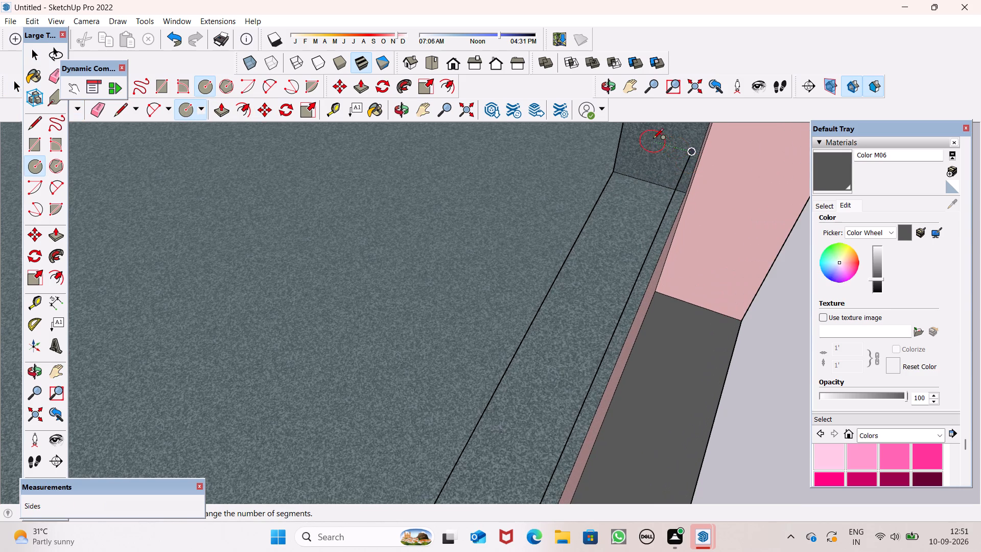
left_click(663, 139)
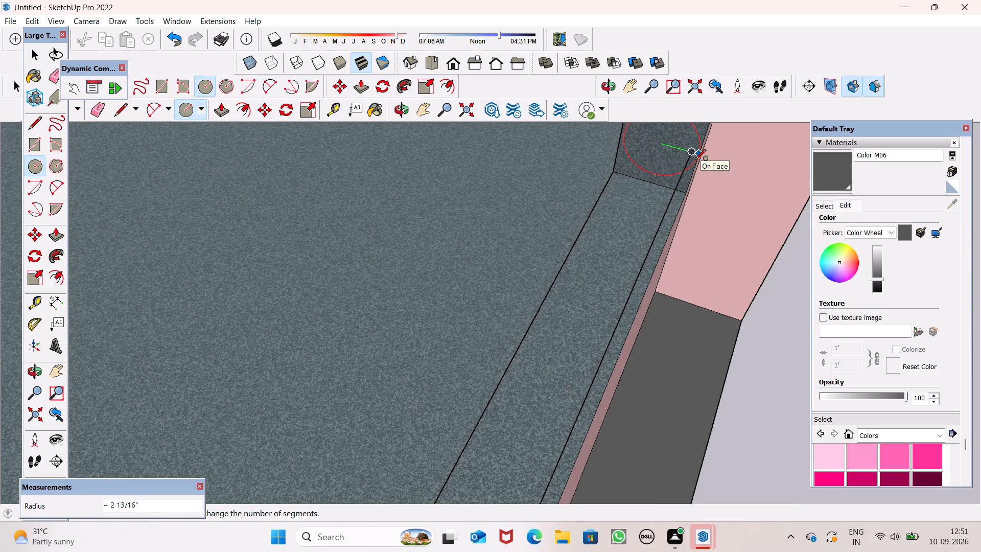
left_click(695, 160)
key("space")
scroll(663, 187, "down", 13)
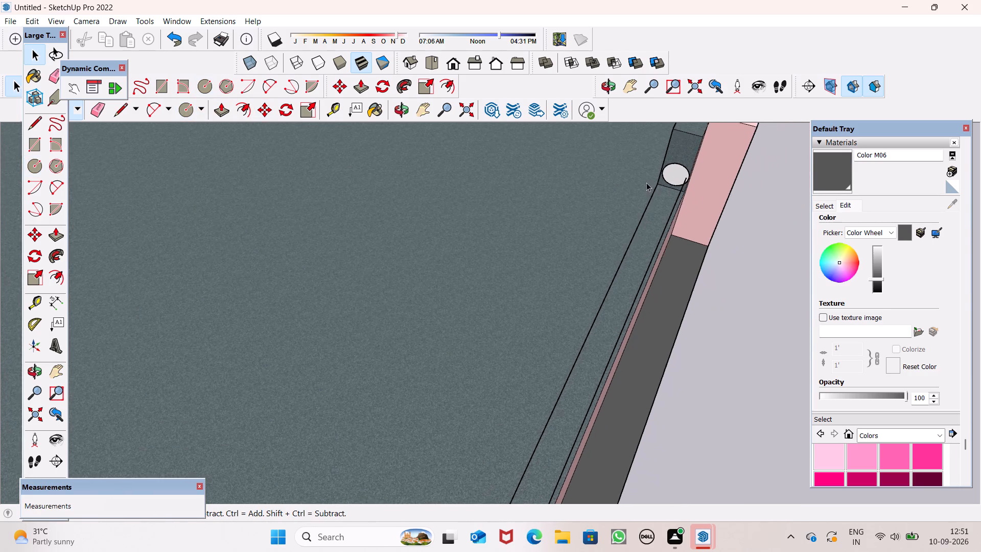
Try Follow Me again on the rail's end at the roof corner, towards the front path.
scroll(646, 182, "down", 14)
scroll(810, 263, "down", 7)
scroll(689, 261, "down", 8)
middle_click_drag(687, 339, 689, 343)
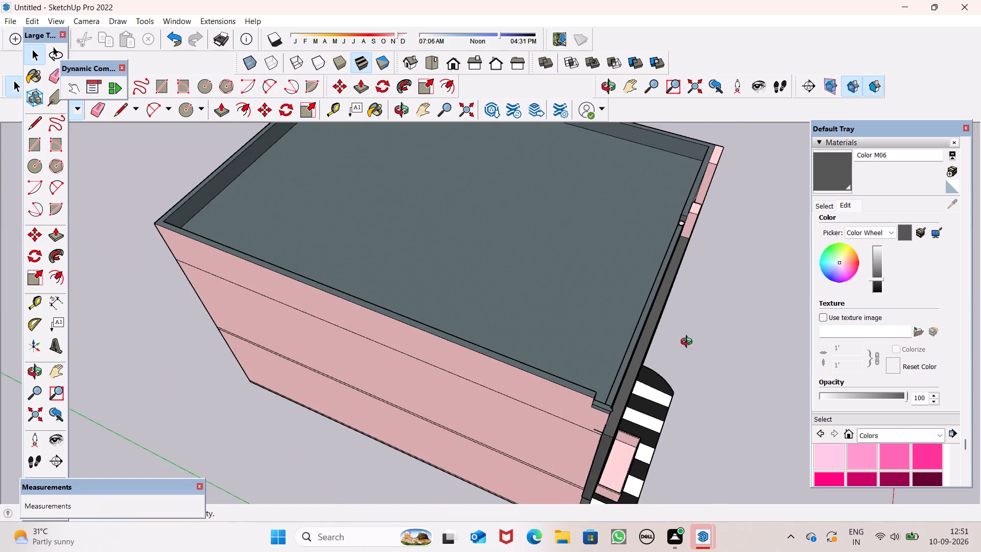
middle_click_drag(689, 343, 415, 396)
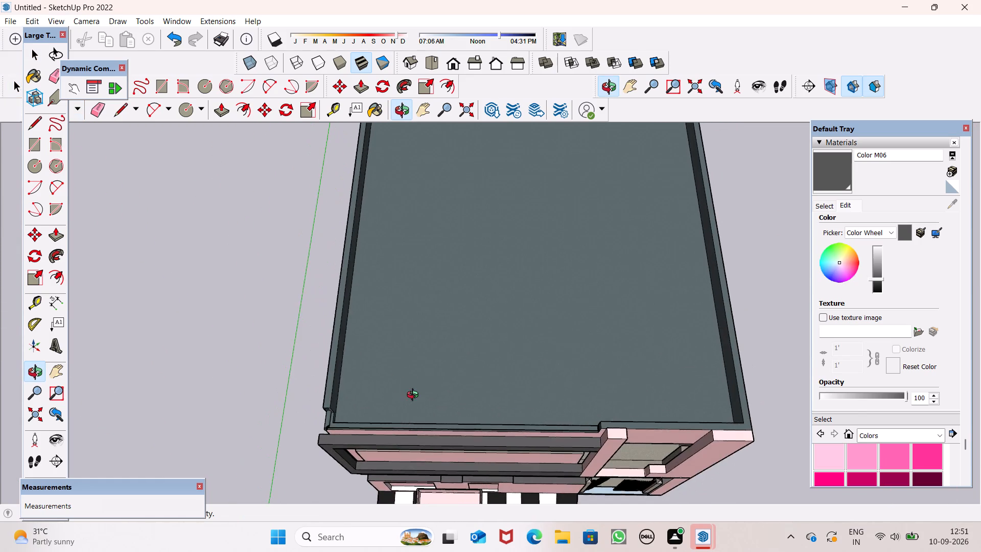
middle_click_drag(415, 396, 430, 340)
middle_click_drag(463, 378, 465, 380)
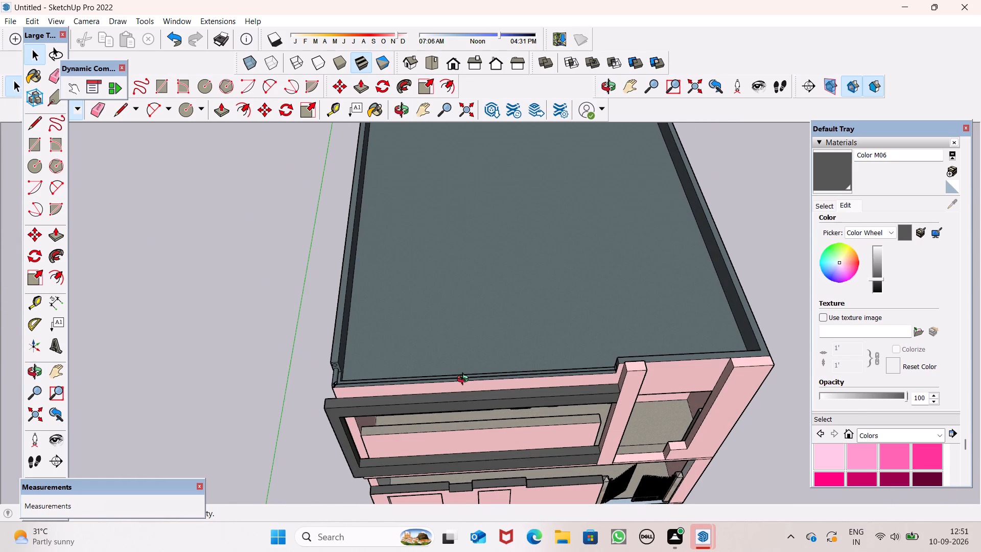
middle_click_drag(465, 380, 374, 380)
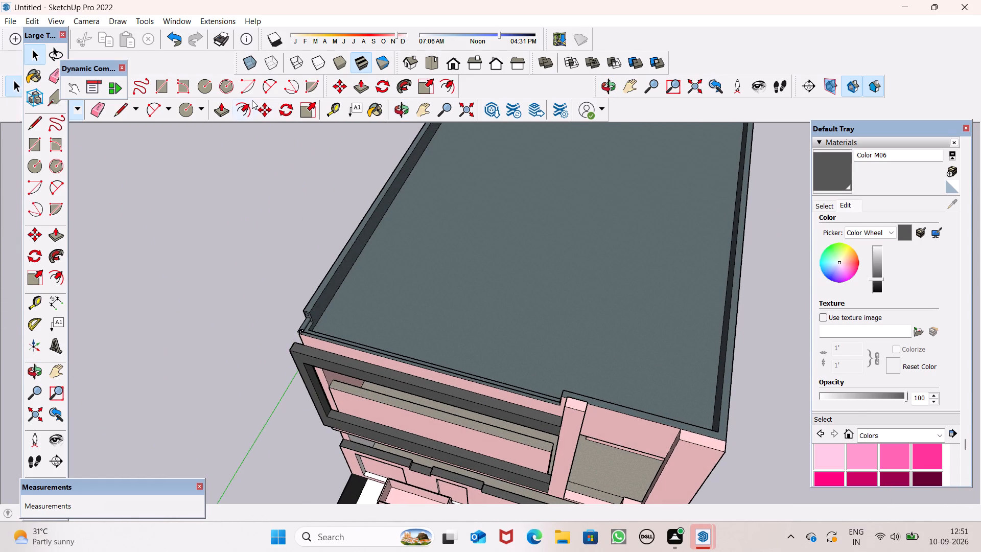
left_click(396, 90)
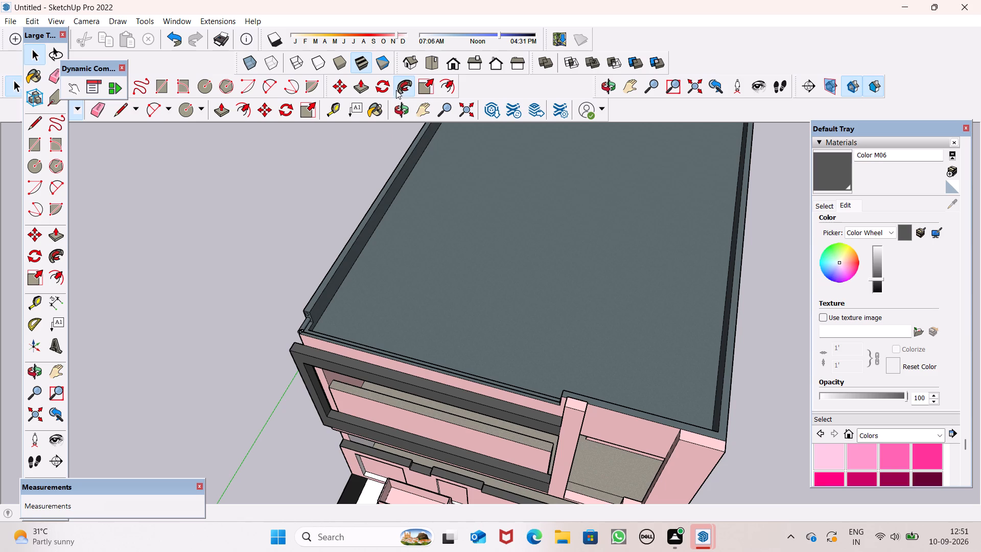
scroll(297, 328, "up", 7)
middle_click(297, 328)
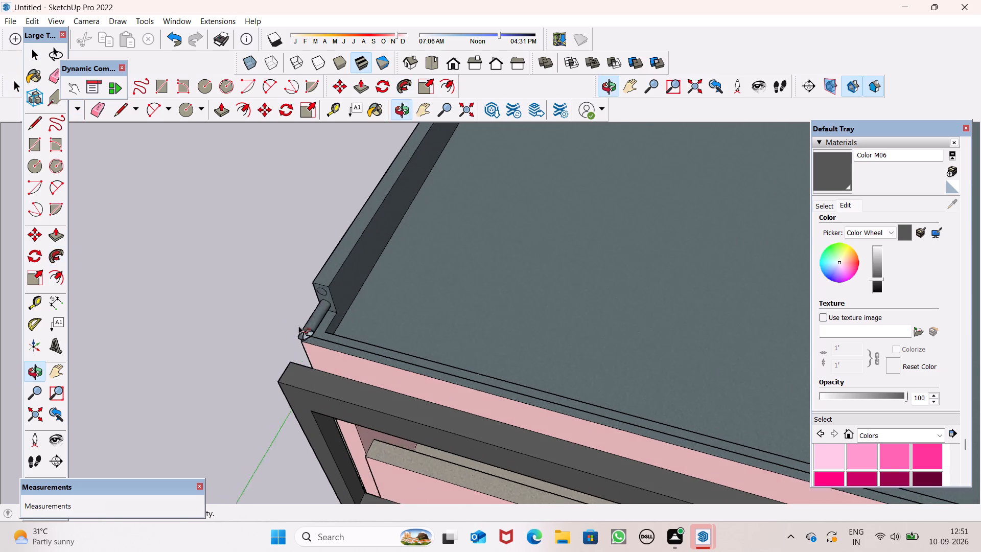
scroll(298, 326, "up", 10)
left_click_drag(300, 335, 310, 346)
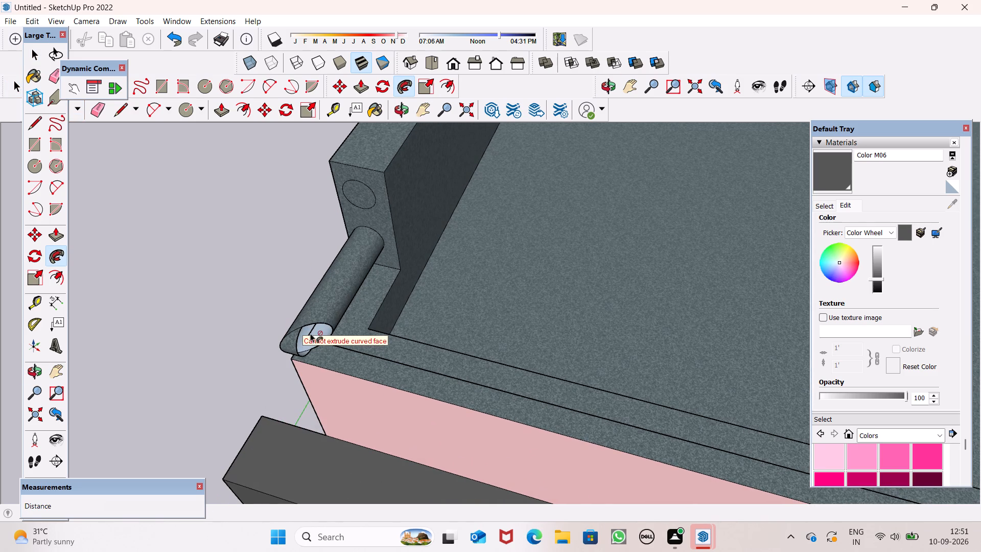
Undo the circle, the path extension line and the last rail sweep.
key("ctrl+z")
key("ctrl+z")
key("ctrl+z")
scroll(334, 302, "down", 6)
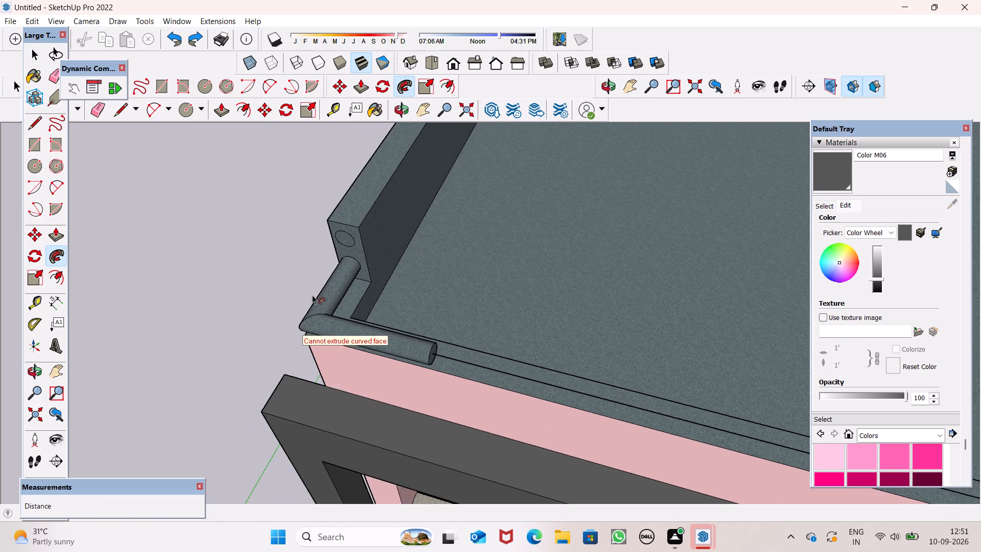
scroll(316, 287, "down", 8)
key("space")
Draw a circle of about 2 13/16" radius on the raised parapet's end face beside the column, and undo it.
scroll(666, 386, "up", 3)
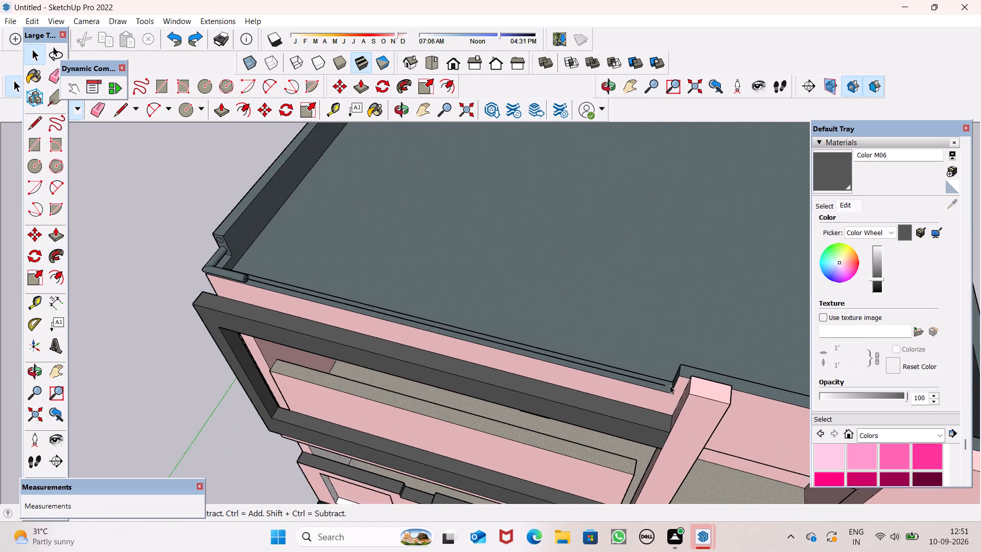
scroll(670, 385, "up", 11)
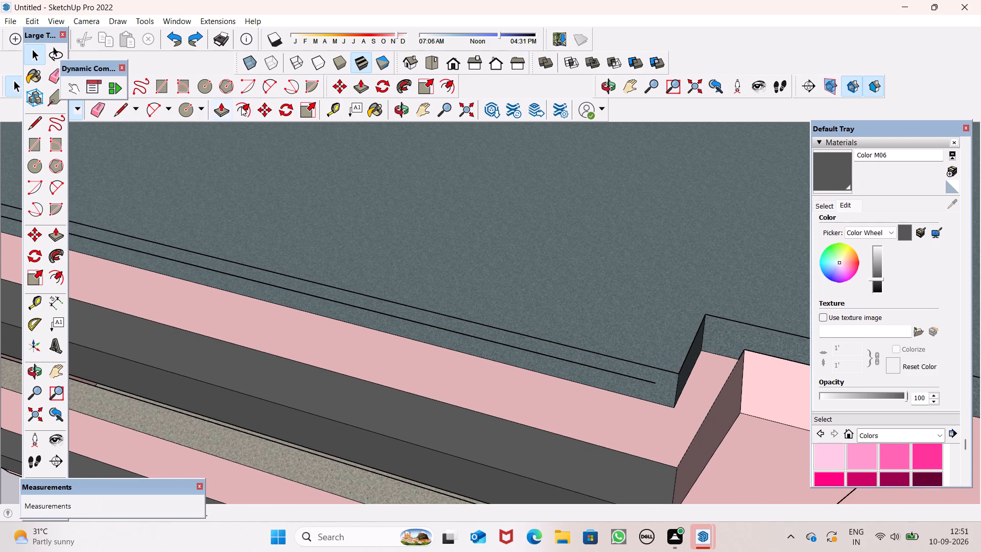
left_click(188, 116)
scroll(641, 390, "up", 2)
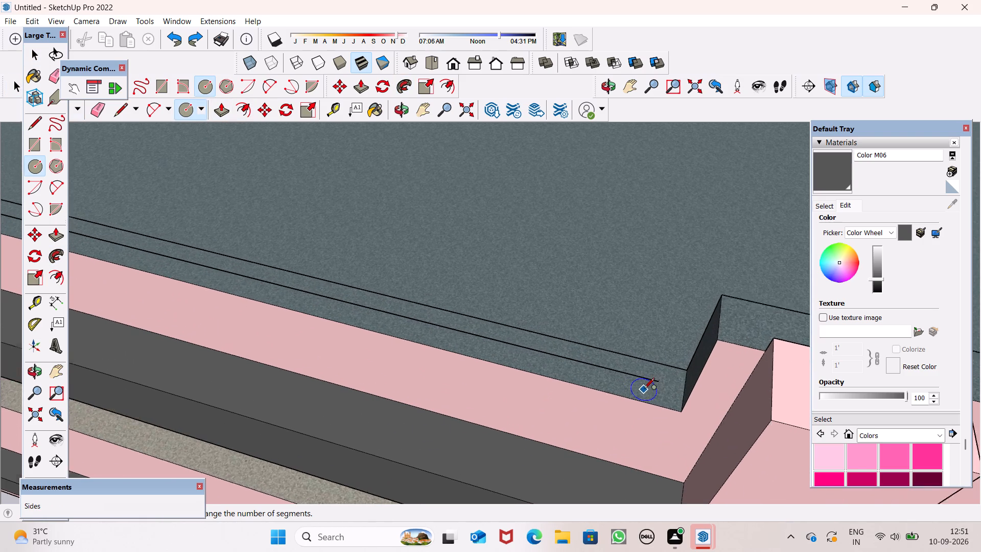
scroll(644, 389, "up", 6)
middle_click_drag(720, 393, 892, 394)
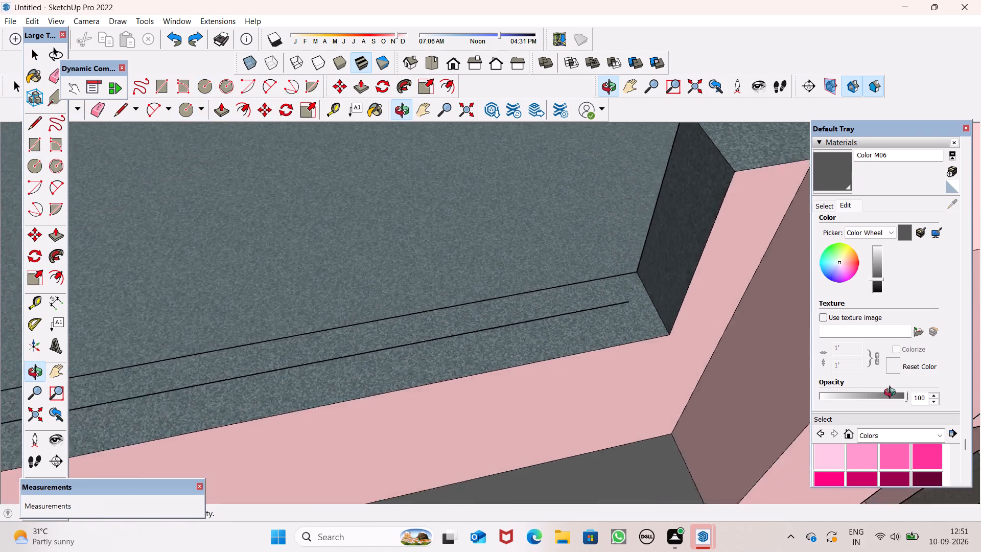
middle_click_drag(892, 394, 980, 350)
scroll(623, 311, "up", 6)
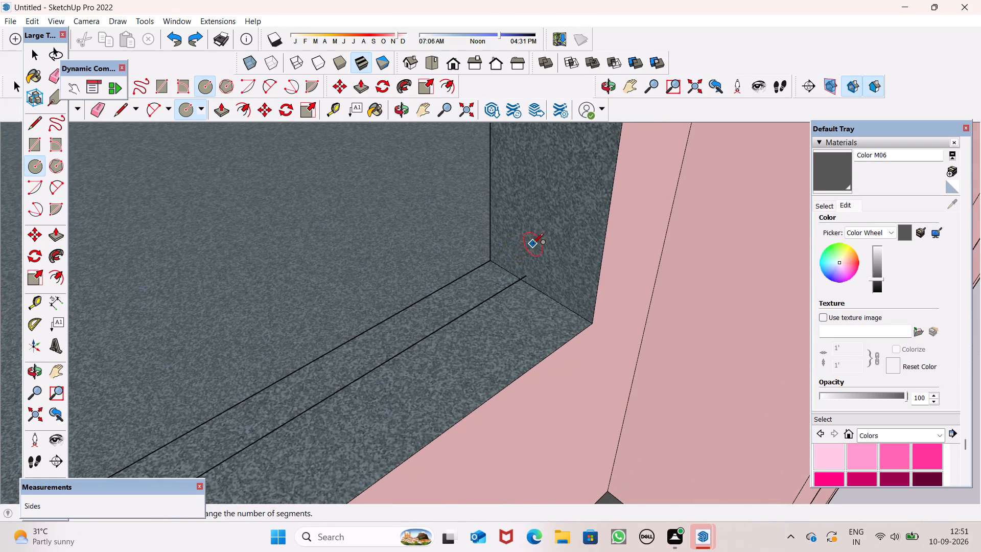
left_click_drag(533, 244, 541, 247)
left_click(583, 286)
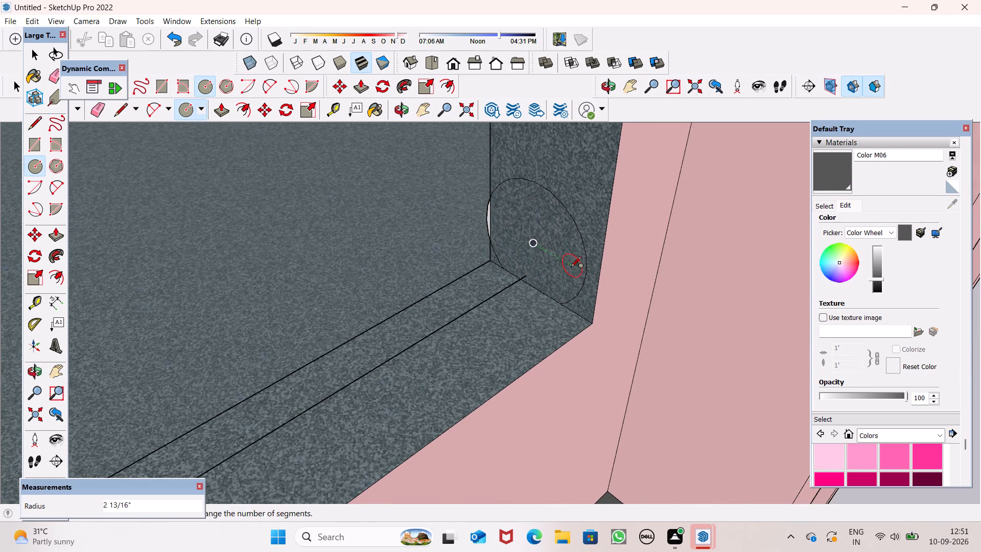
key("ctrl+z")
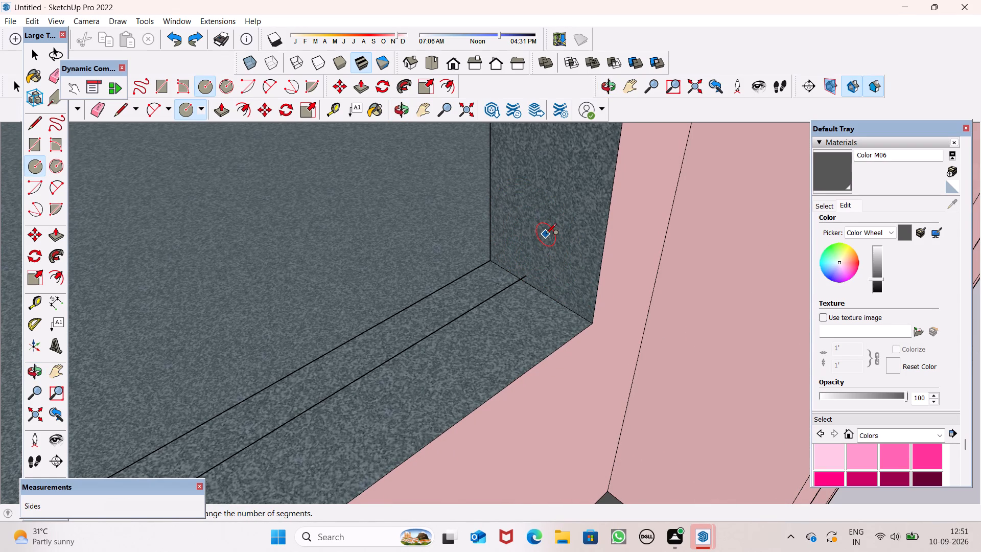
Draw a circle of about 1 15/16" radius on the raised parapet's end face beside the front column.
left_click_drag(546, 235, 552, 239)
left_click(577, 271)
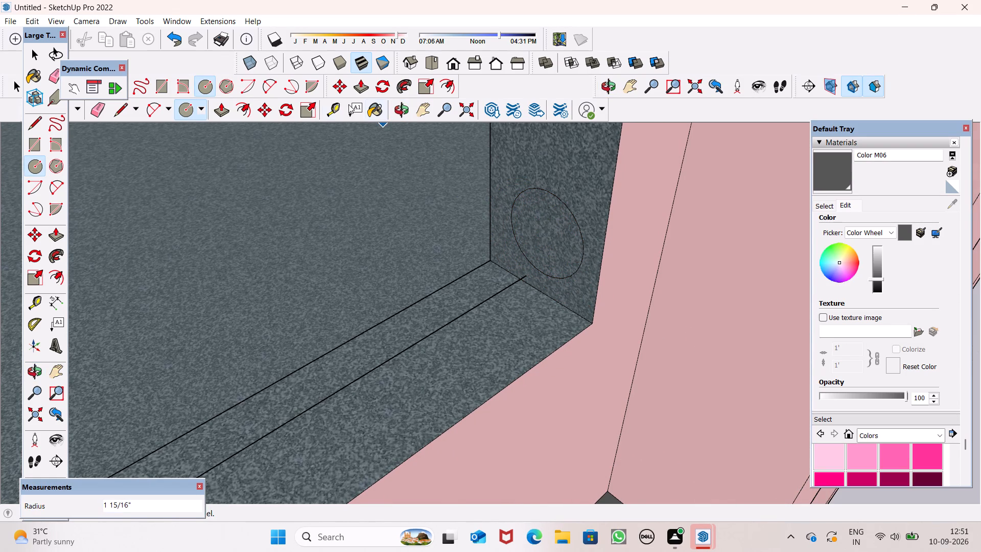
Extend the path line on the lowered front parapet by about 1" into the circle on the end face.
left_click(120, 111)
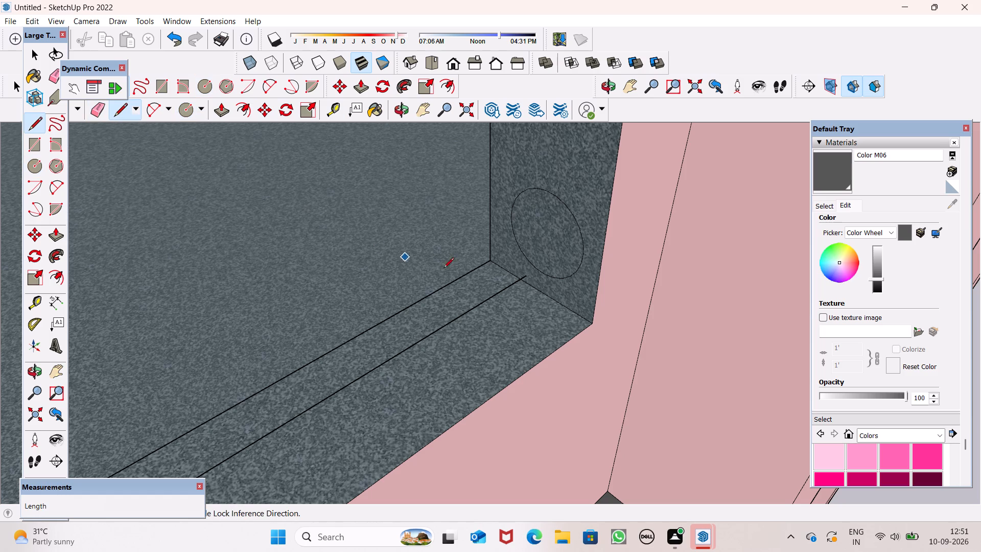
left_click_drag(527, 279, 527, 271)
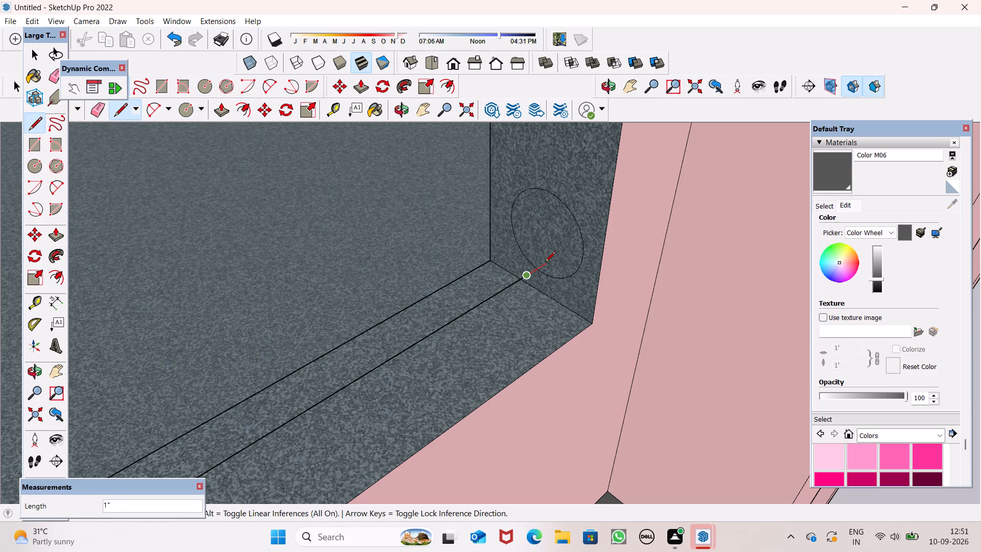
left_click(546, 262)
key("space")
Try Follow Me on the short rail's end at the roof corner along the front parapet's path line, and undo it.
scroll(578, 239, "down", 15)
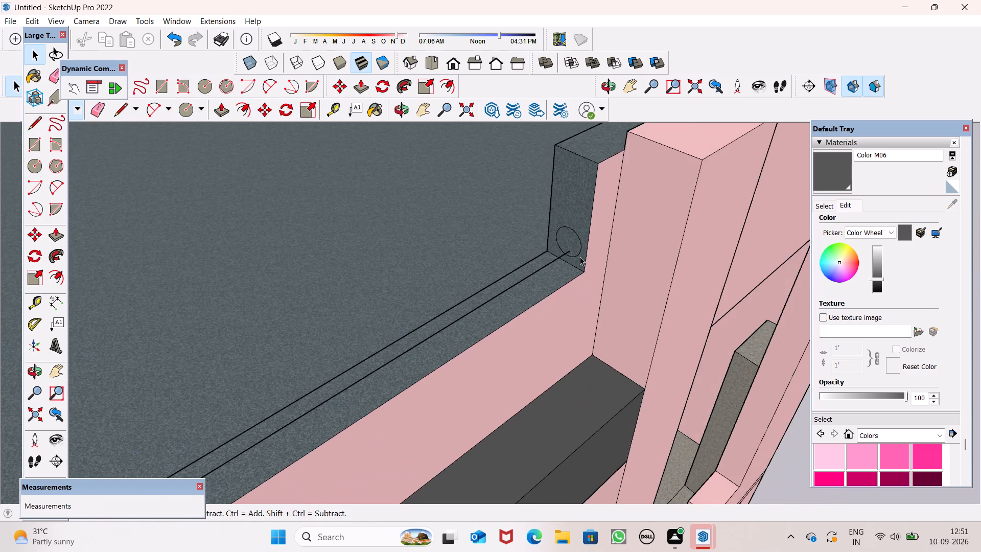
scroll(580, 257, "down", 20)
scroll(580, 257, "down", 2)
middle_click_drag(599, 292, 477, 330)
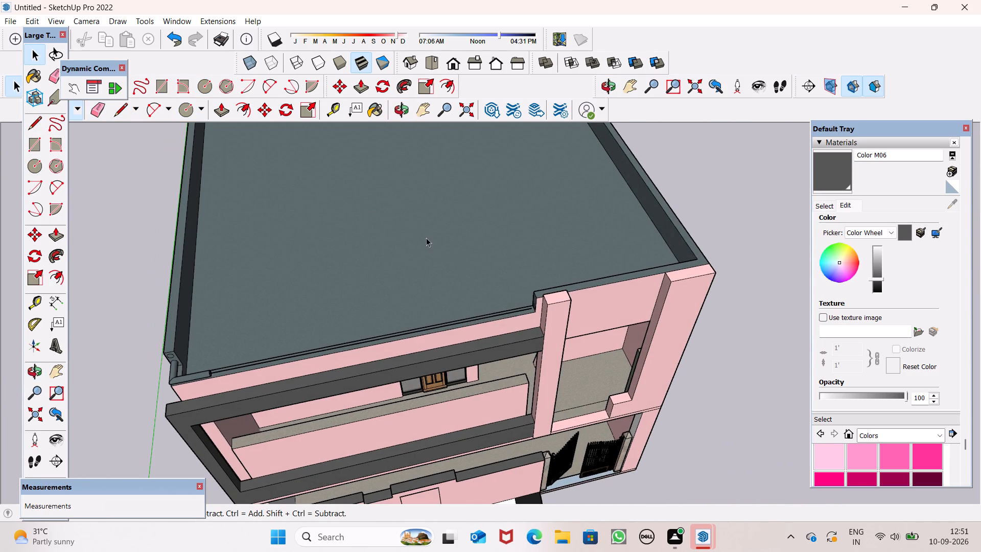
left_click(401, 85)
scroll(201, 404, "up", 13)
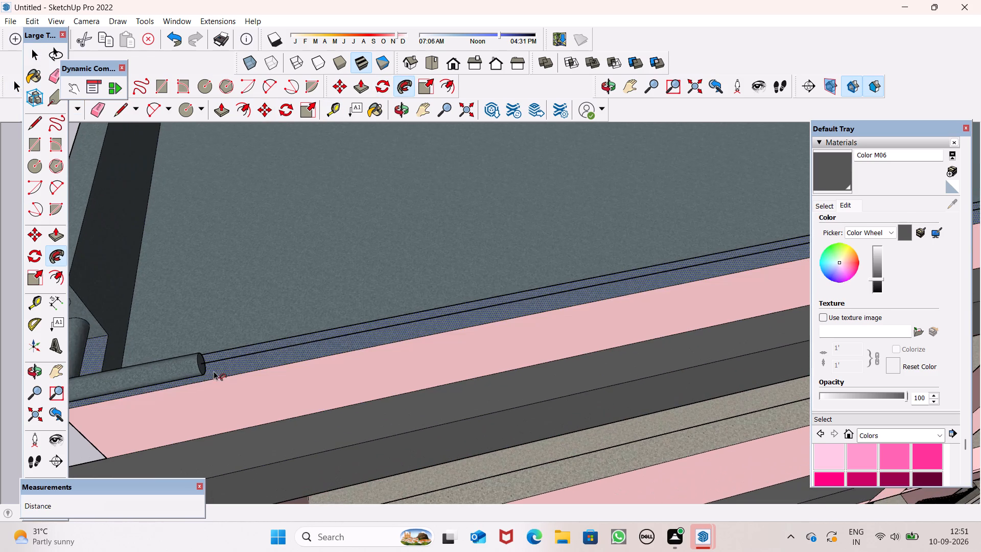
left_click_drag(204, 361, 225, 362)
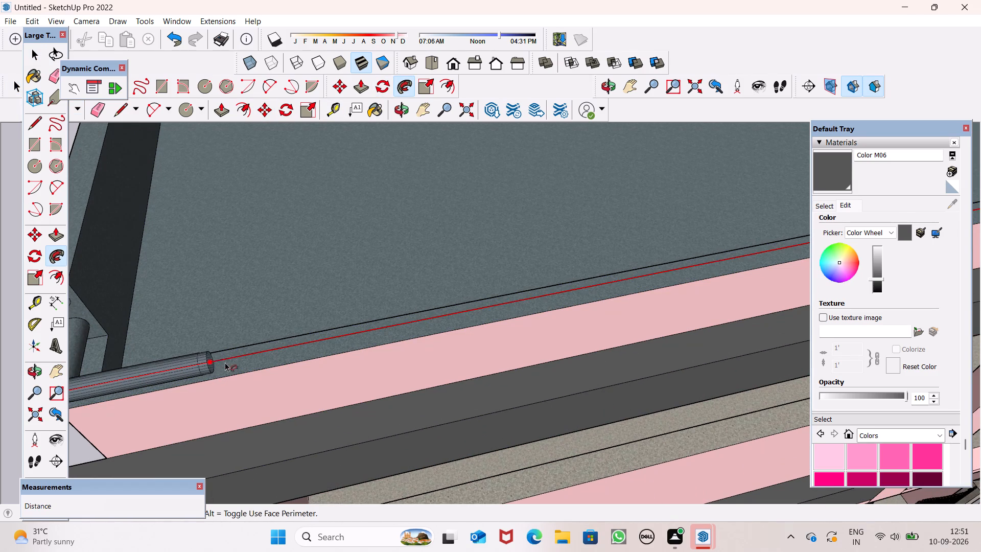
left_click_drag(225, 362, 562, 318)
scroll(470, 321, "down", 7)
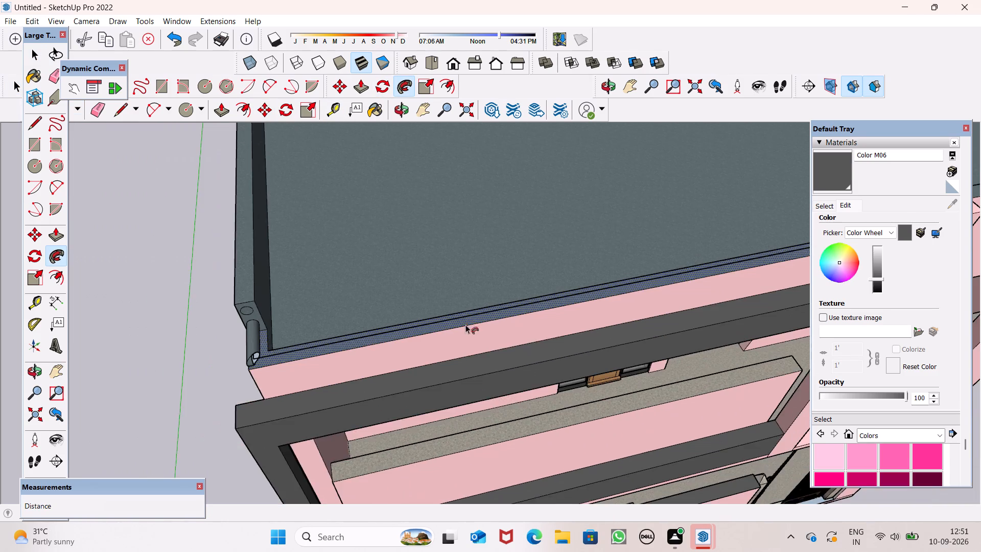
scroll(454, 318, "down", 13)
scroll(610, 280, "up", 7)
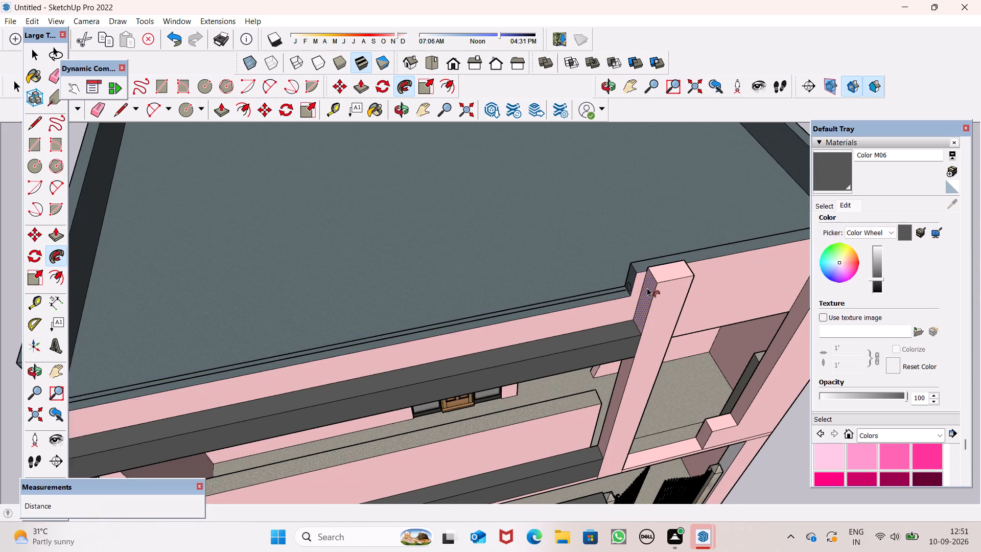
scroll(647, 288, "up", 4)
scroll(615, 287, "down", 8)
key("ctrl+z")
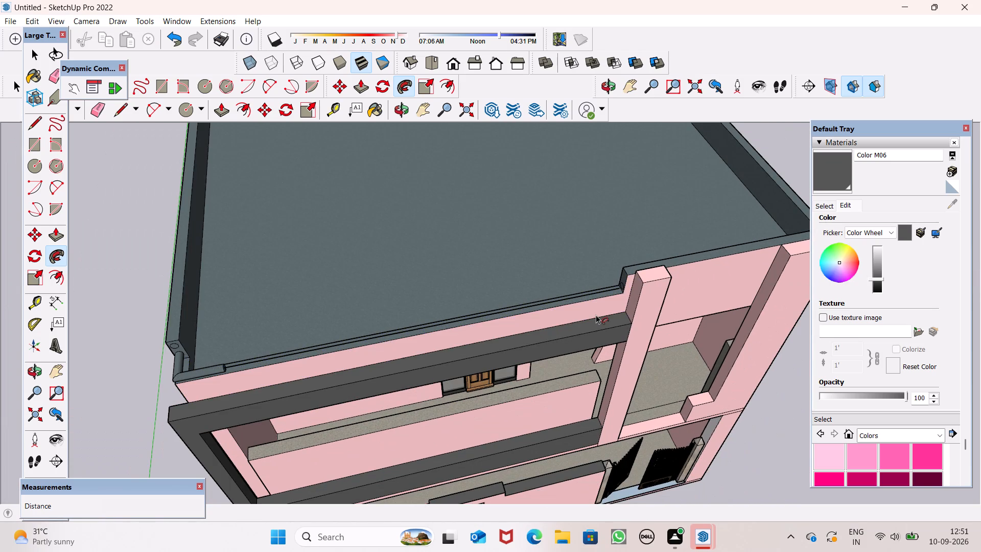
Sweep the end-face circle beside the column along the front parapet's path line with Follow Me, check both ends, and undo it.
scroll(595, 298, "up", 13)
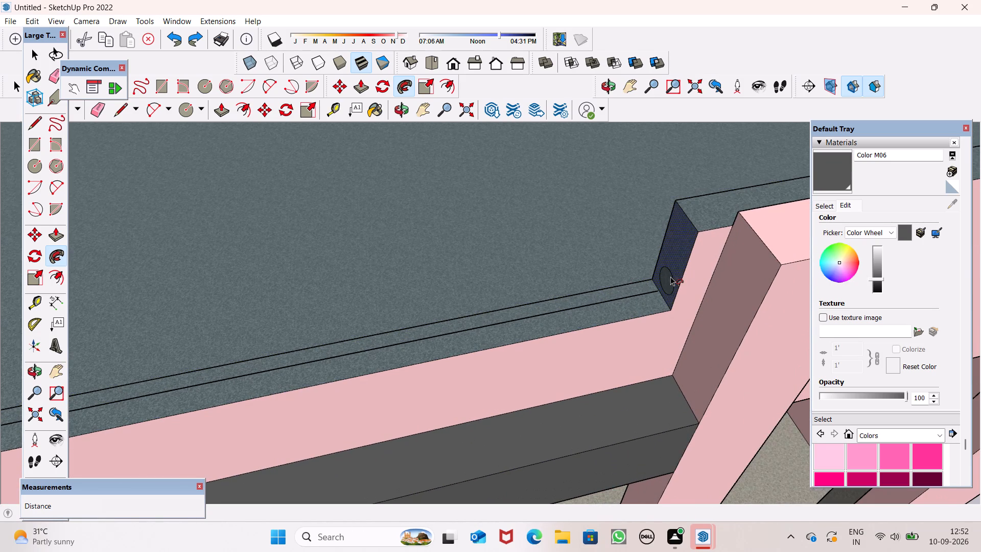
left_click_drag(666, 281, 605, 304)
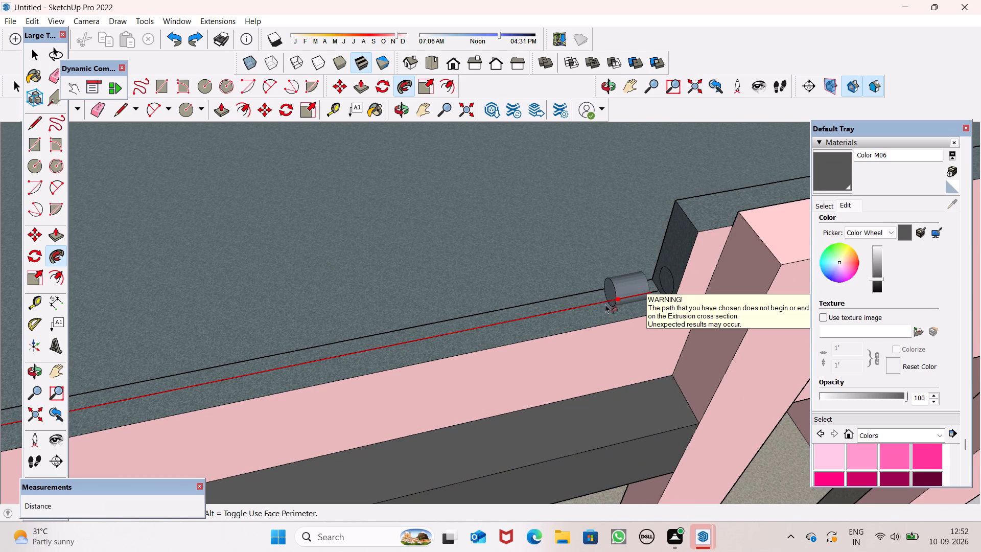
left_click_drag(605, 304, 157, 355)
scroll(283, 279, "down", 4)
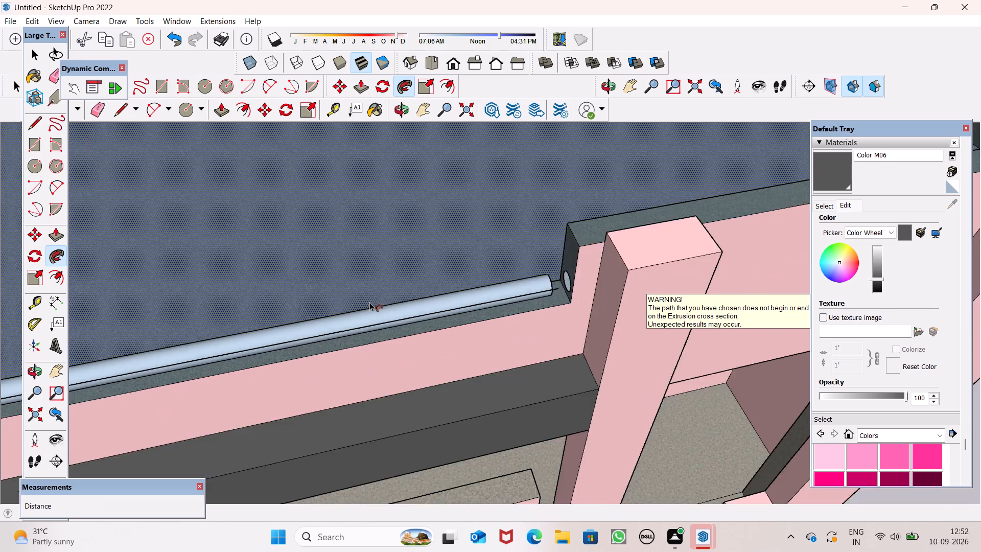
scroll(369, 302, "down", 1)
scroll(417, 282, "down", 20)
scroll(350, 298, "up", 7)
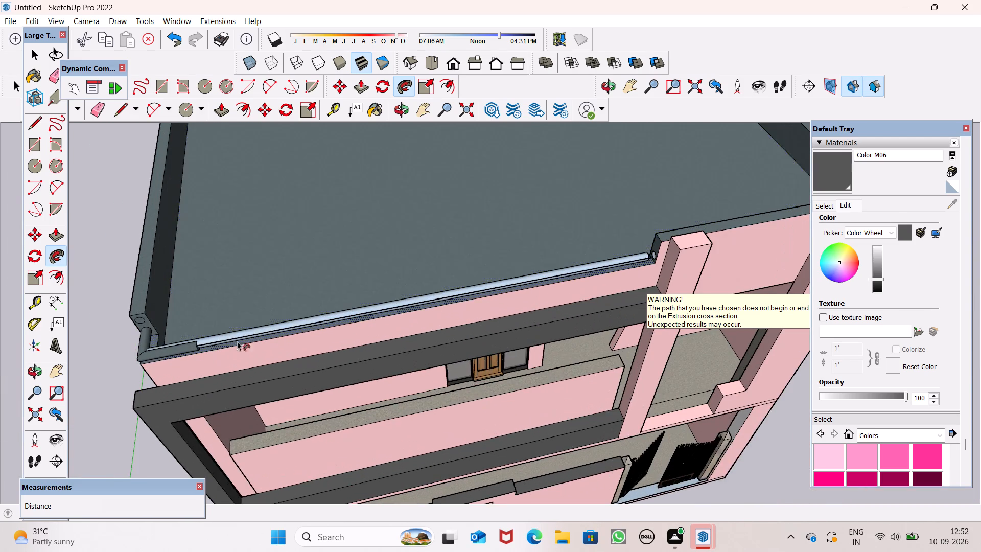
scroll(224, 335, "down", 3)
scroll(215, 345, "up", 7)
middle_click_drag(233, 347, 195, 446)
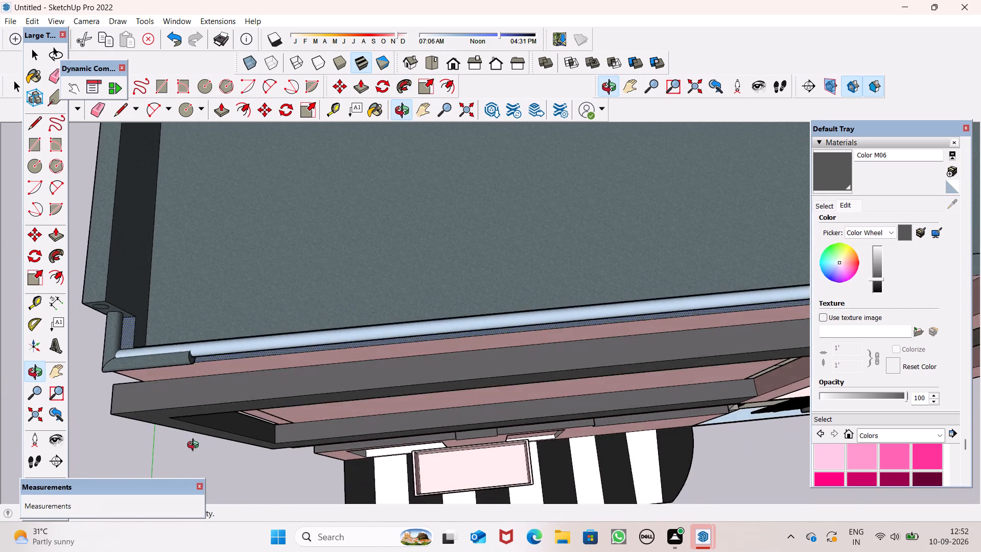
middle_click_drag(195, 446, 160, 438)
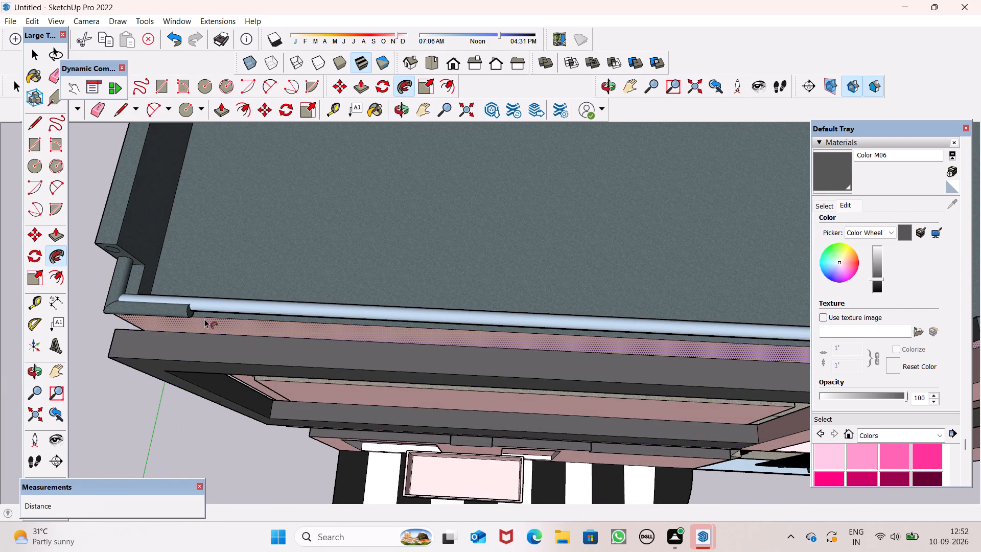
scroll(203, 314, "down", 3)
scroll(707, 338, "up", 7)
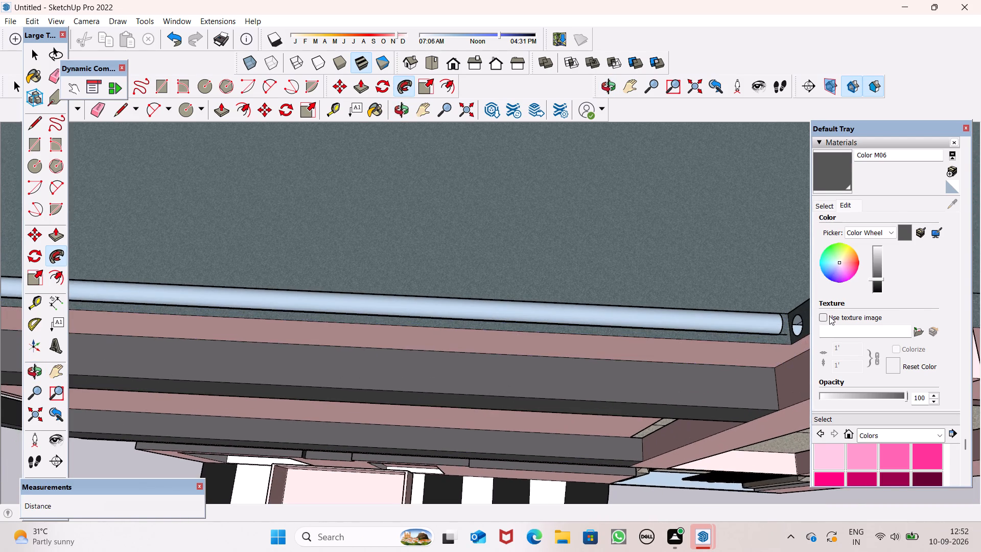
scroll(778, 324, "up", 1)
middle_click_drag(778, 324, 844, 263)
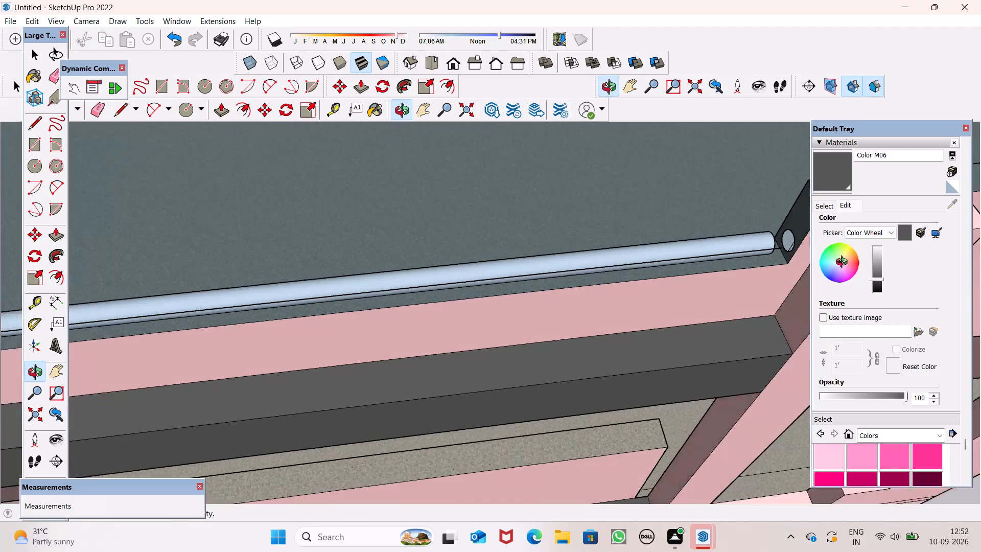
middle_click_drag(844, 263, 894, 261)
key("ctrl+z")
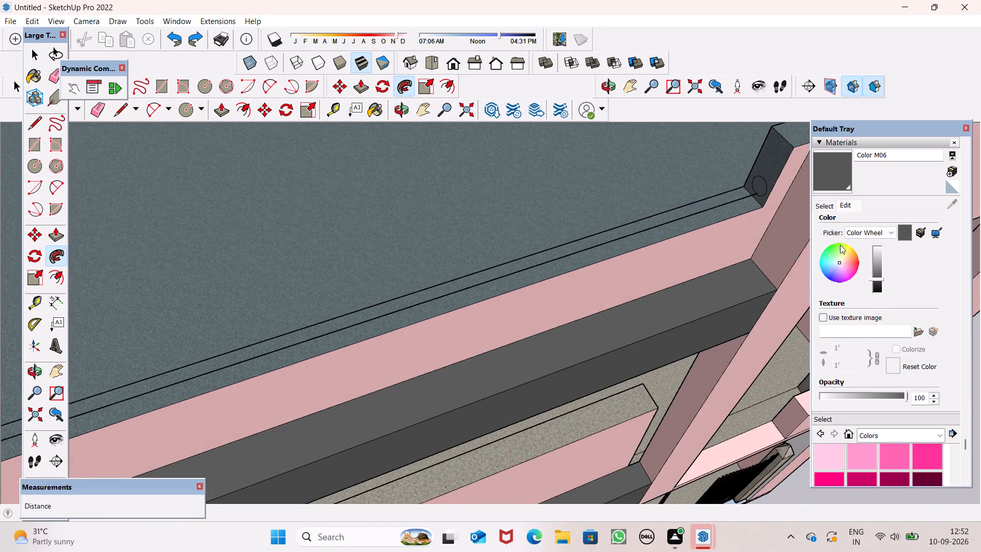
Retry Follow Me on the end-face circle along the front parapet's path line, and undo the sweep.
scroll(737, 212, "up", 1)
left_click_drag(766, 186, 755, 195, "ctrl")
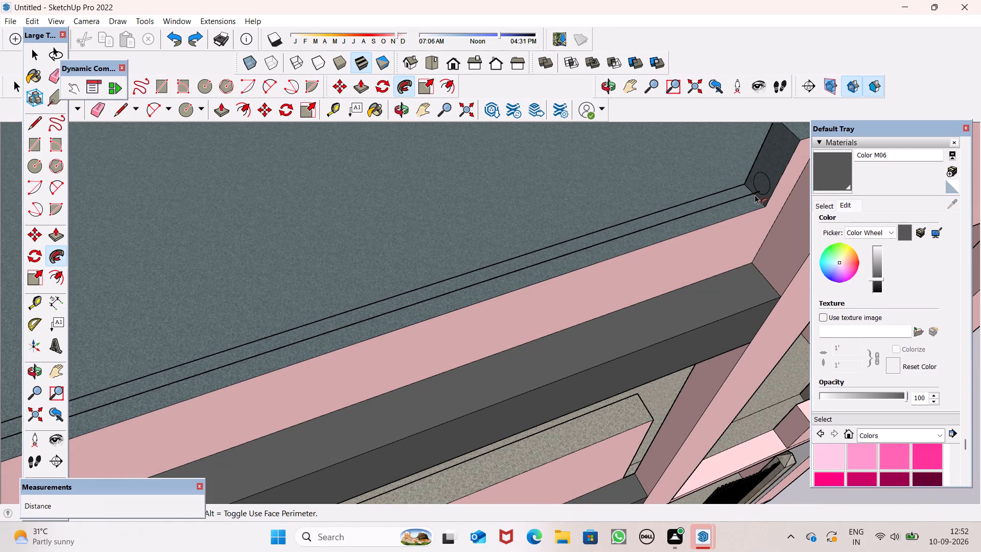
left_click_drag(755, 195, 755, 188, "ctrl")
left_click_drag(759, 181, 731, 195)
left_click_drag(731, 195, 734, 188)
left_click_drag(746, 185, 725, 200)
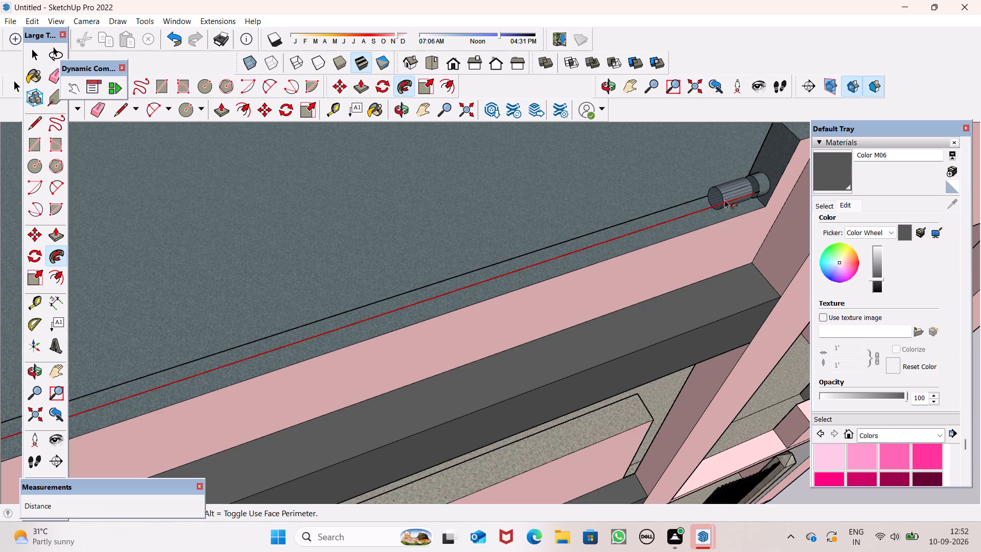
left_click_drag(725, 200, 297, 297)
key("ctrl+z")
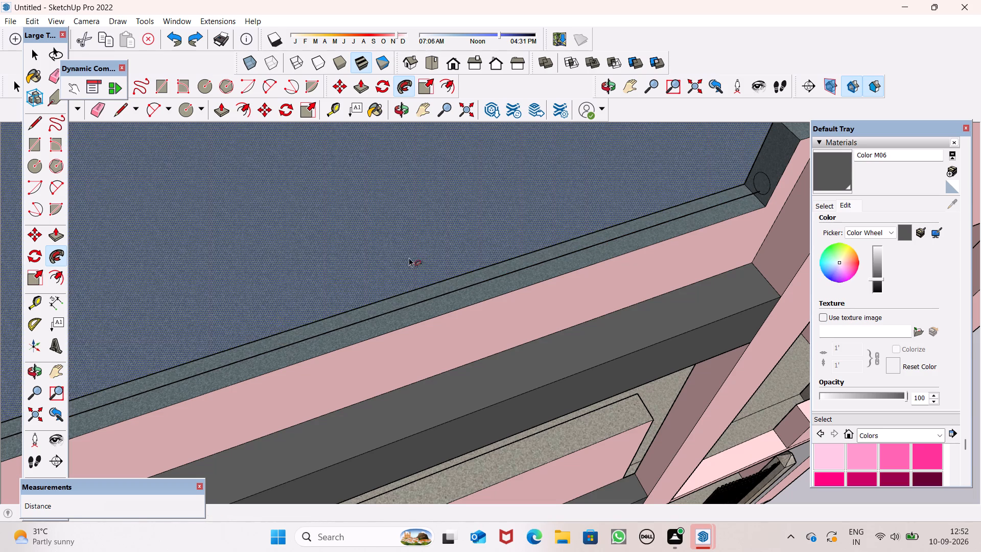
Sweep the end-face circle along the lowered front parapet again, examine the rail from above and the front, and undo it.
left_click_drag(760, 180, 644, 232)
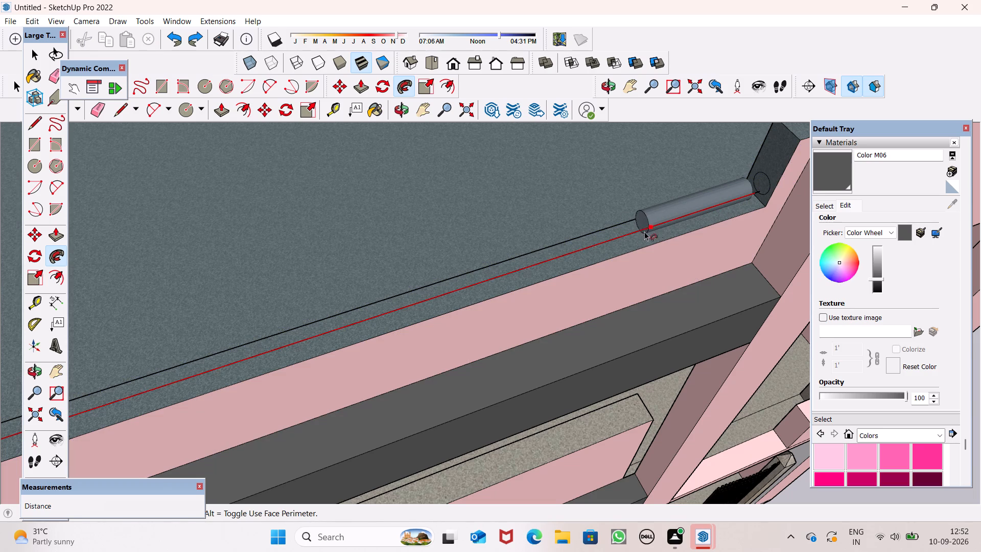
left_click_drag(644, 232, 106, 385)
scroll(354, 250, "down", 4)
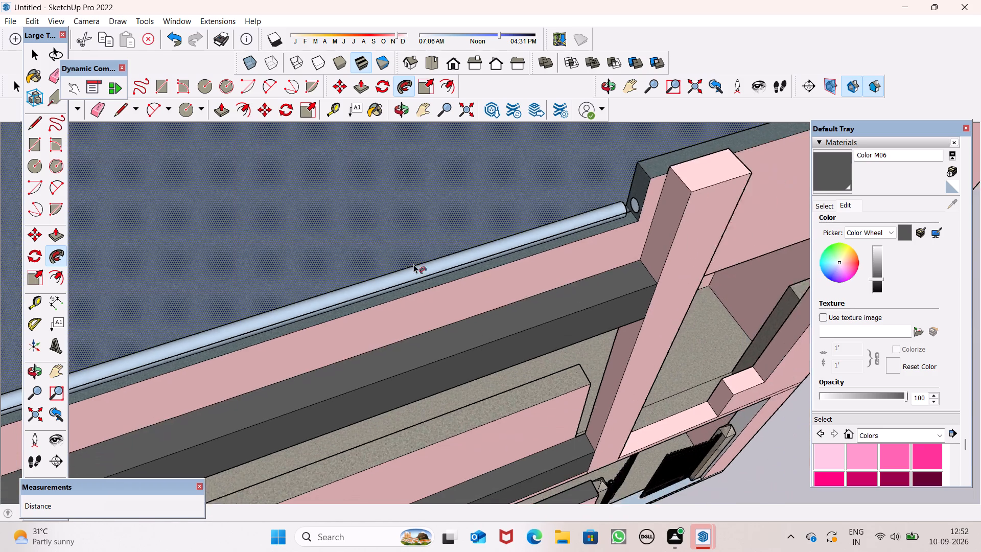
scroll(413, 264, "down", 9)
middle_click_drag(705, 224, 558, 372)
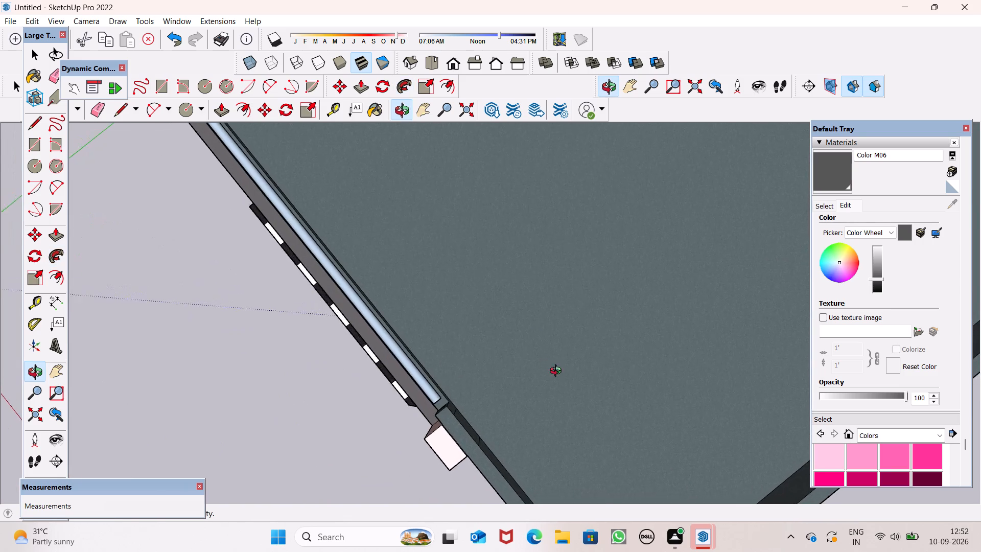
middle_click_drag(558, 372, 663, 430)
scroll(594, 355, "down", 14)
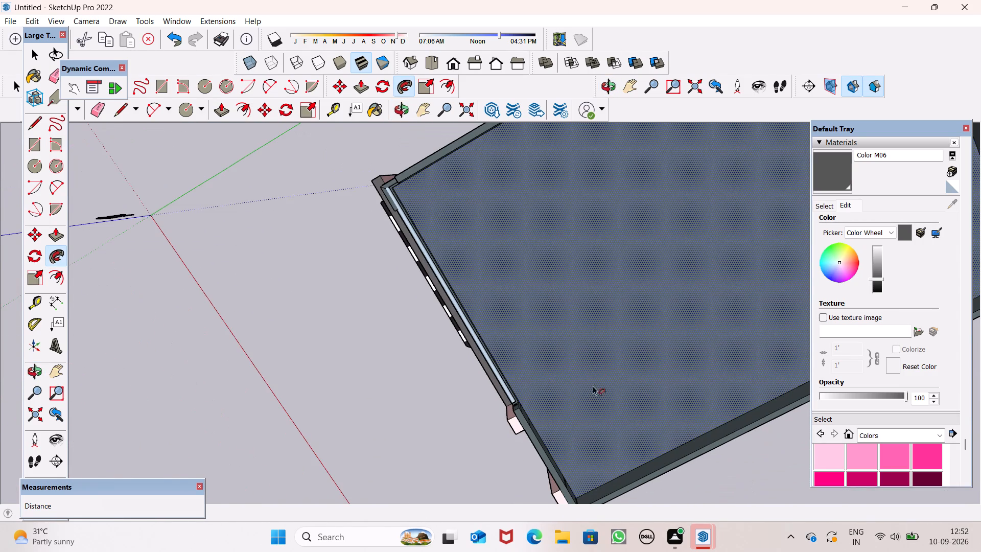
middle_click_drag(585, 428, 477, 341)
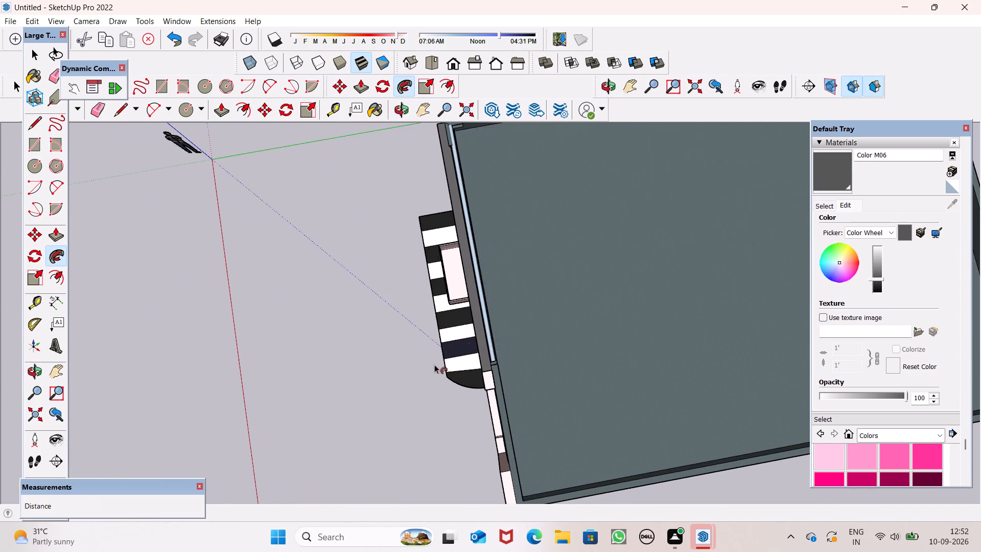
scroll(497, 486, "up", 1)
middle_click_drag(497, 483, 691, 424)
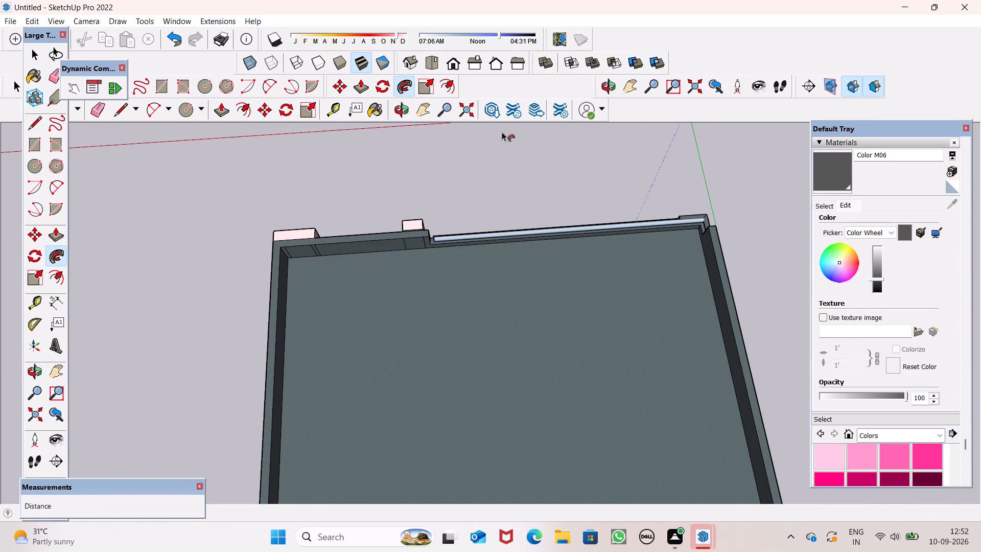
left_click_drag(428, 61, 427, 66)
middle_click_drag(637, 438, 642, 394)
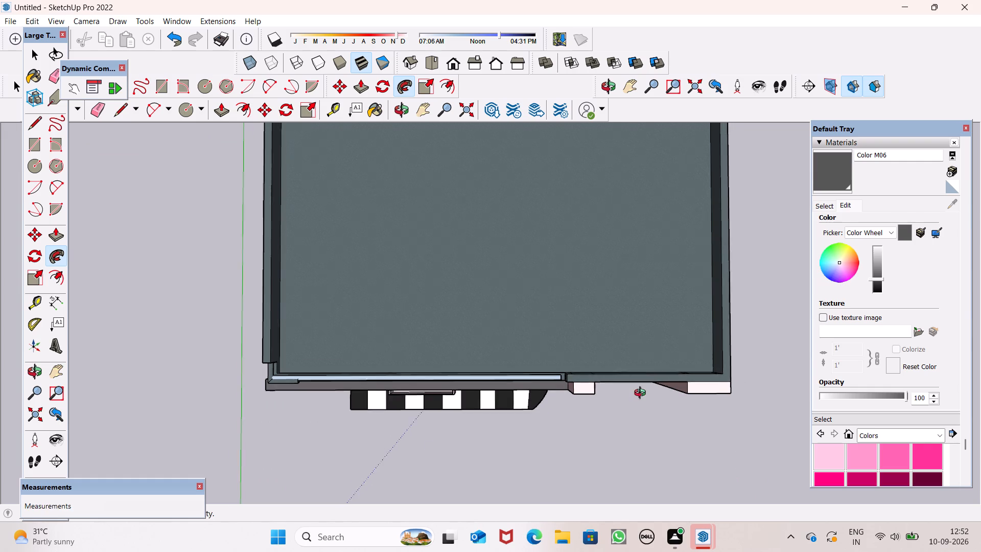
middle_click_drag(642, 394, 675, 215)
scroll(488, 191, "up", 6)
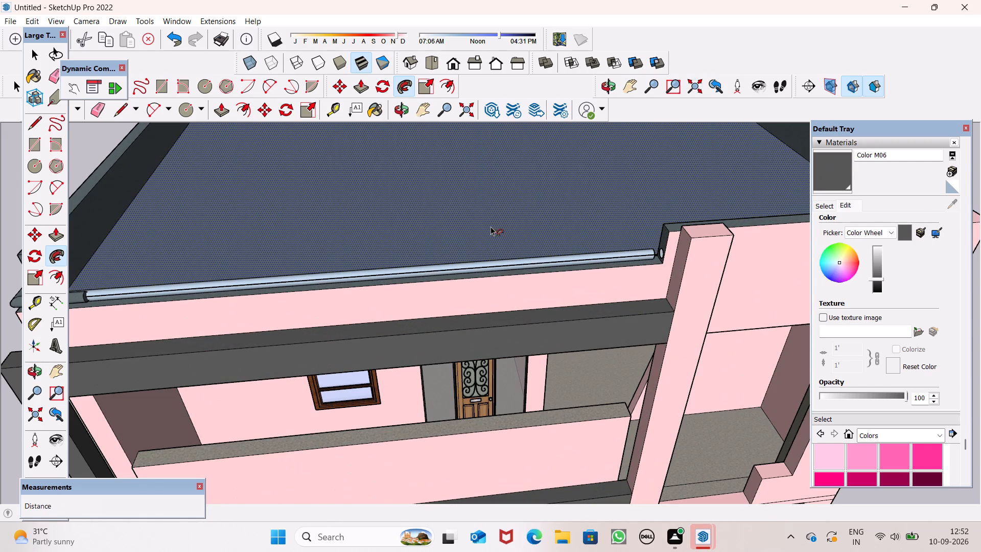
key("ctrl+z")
Try Follow Me again on the short rail's end at the roof corner, along the front parapet towards the column.
scroll(606, 269, "down", 2)
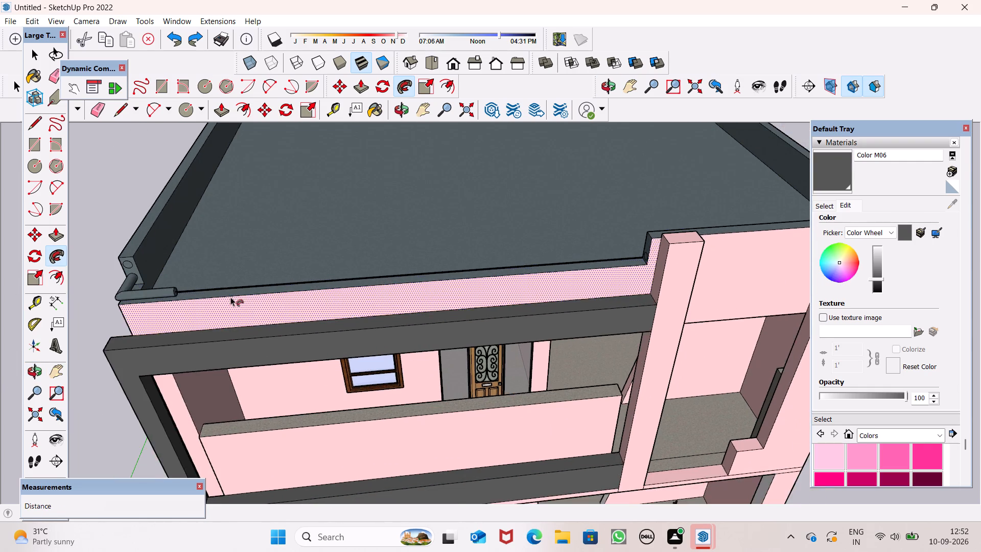
scroll(209, 271, "up", 7)
scroll(128, 306, "up", 5)
left_click_drag(153, 306, 154, 306)
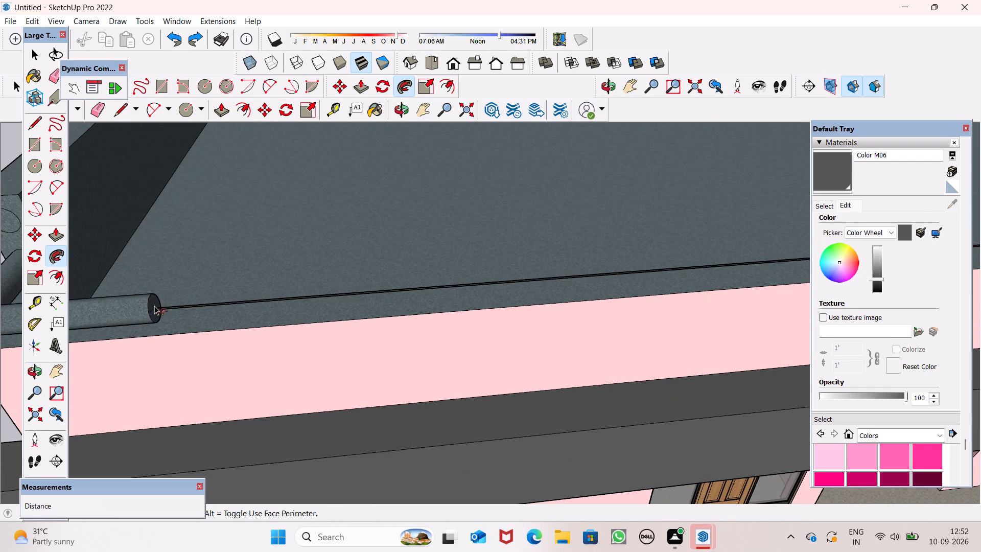
left_click_drag(154, 306, 286, 326)
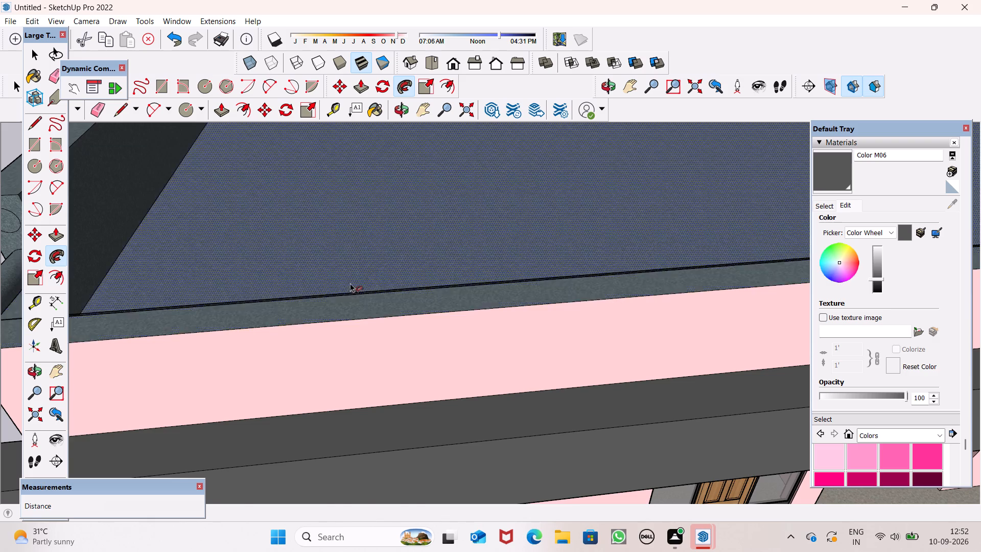
scroll(351, 283, "down", 14)
scroll(387, 309, "up", 8)
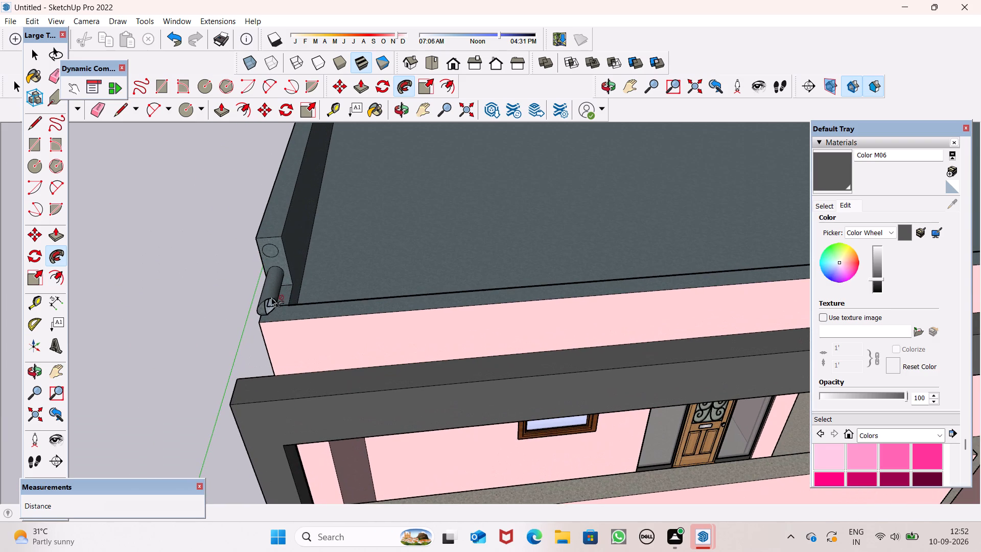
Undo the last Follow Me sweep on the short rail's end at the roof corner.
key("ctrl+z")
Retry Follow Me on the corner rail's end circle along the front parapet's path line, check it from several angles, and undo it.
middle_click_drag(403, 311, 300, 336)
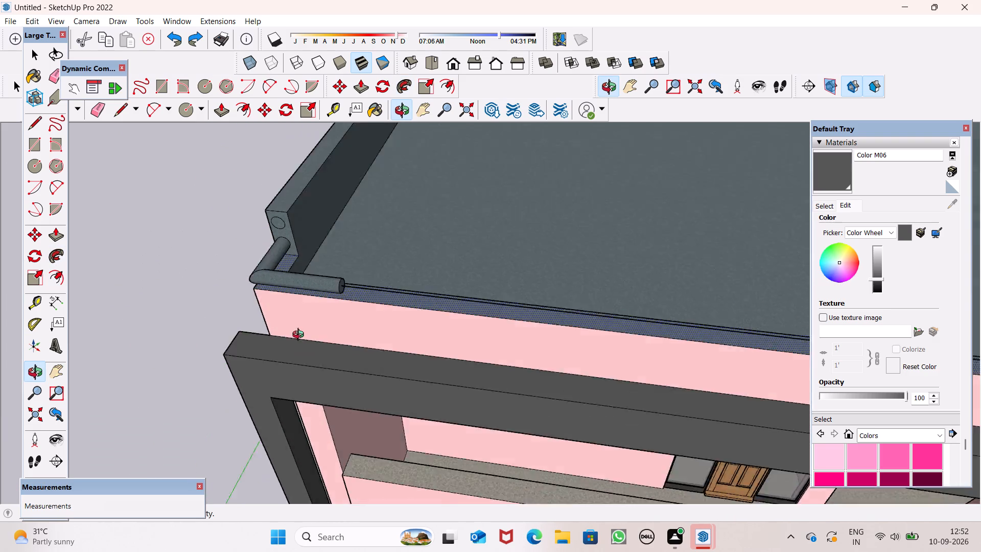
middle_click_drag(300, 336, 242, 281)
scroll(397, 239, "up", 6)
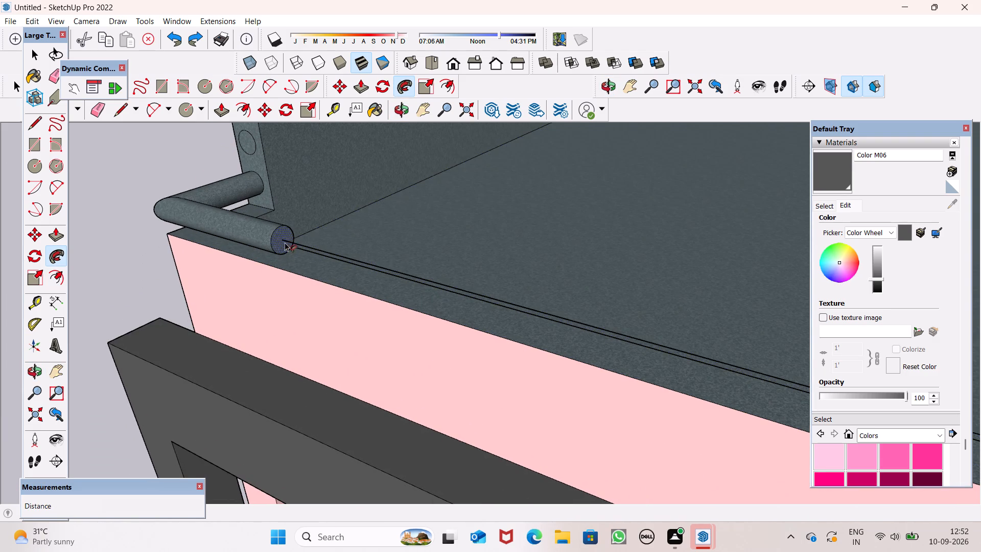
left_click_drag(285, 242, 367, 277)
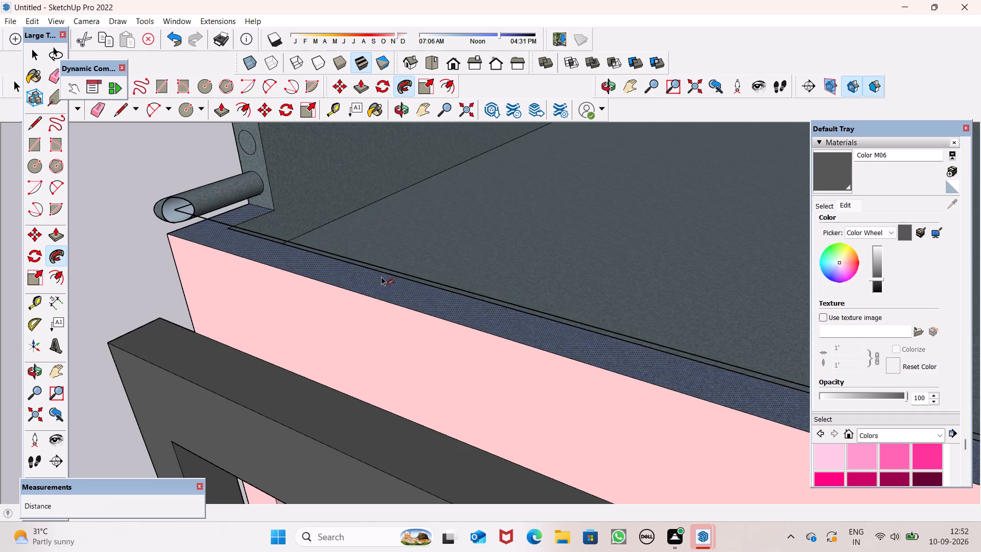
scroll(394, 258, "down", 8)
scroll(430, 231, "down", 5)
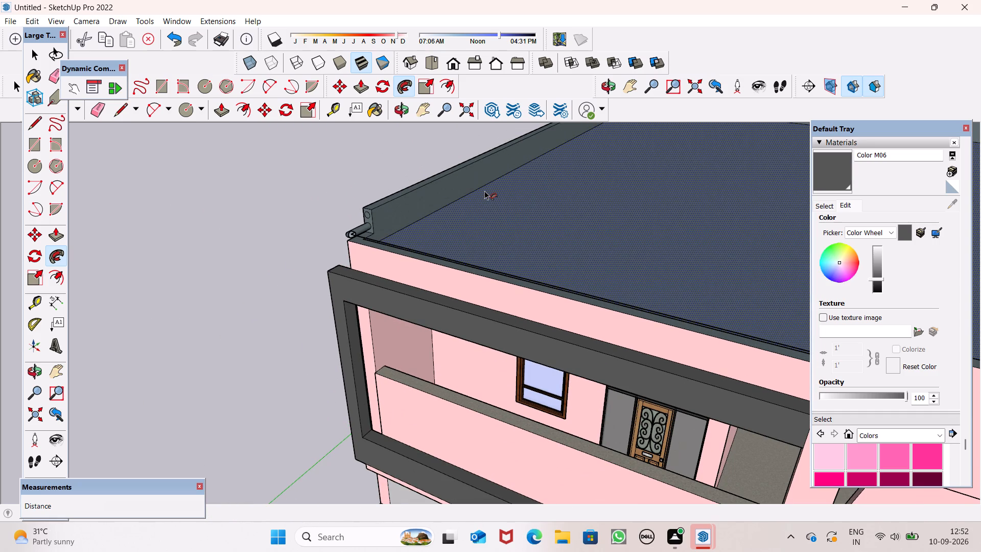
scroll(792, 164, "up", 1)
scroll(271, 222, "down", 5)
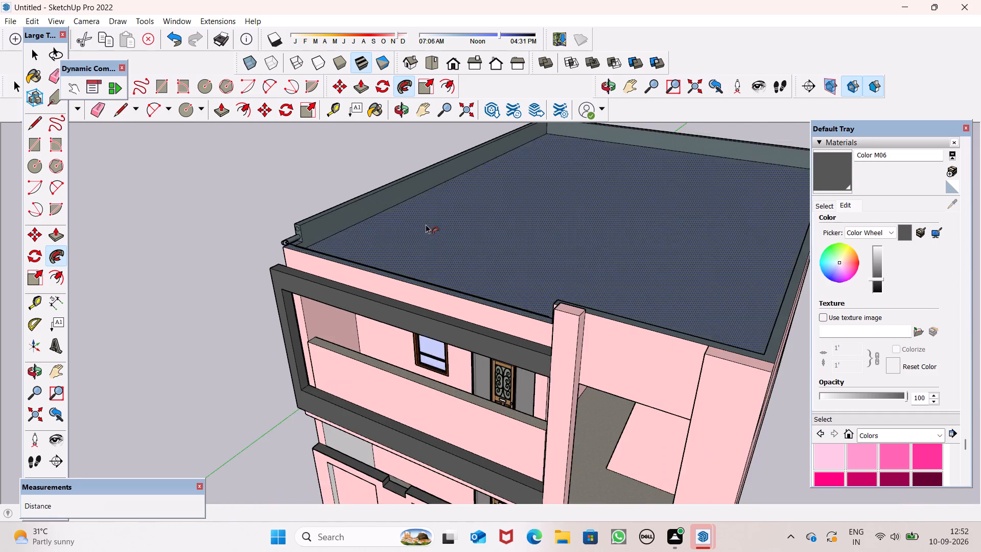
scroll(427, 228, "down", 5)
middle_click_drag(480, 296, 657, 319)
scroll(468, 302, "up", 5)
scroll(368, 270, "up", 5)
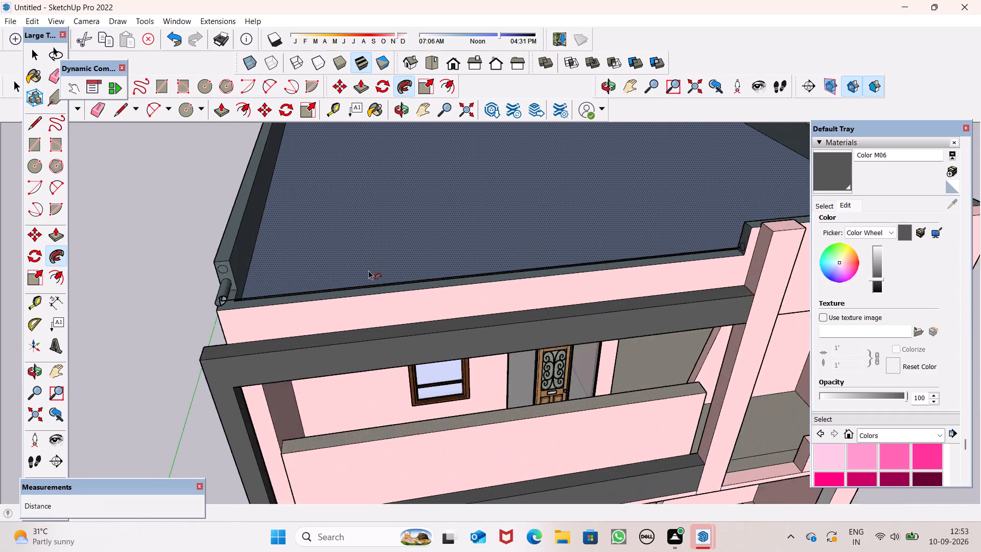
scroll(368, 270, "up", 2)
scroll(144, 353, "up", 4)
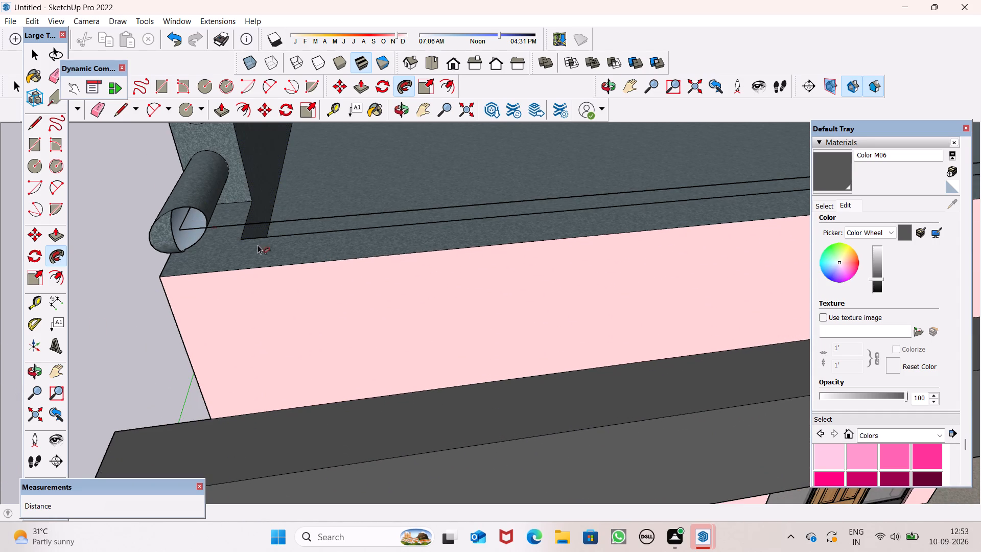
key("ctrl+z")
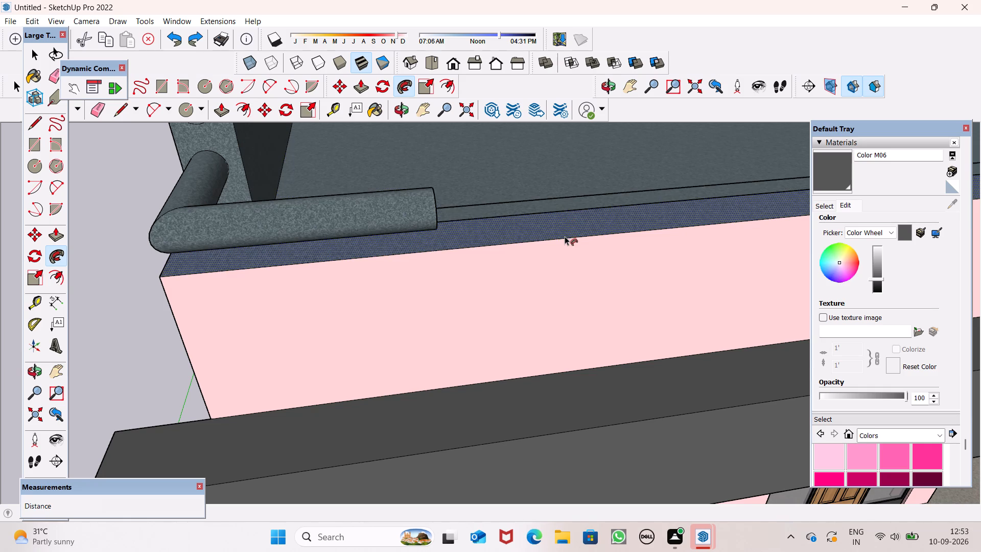
Extend the front parapet's path line about 2 3/4" from its end near the column to the raised parapet's end face.
middle_click_drag(565, 236, 413, 253)
scroll(496, 209, "down", 5)
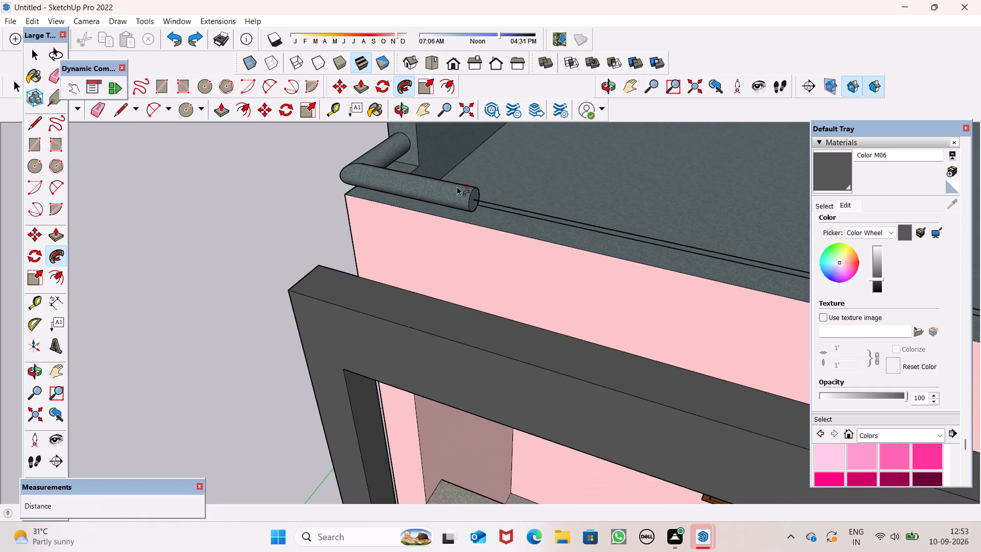
scroll(459, 184, "down", 6)
scroll(665, 198, "down", 7)
middle_click_drag(680, 240, 546, 274)
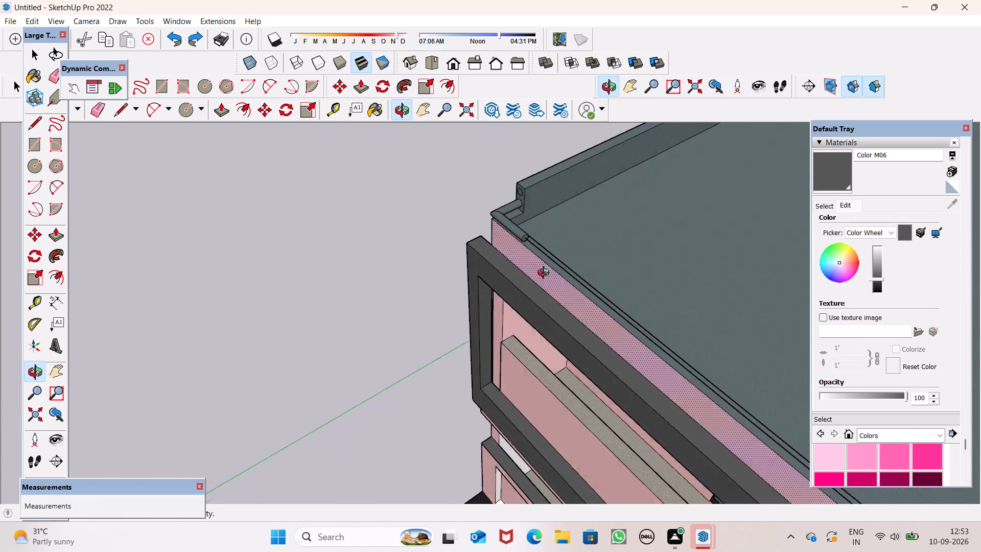
middle_click_drag(546, 274, 529, 251)
scroll(626, 195, "down", 7)
scroll(725, 338, "up", 10)
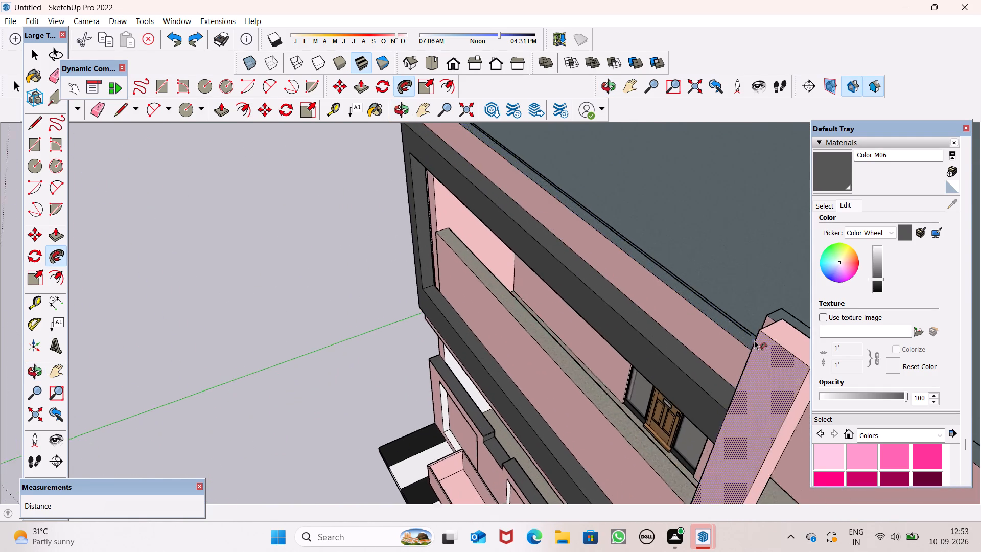
scroll(754, 340, "up", 4)
middle_click_drag(759, 329, 758, 410)
scroll(761, 315, "down", 1)
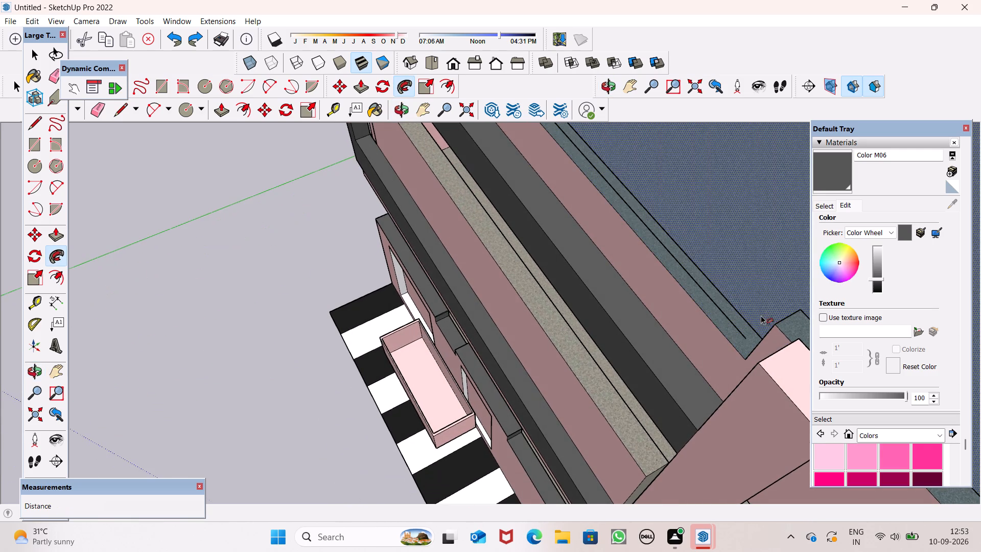
scroll(754, 334, "up", 6)
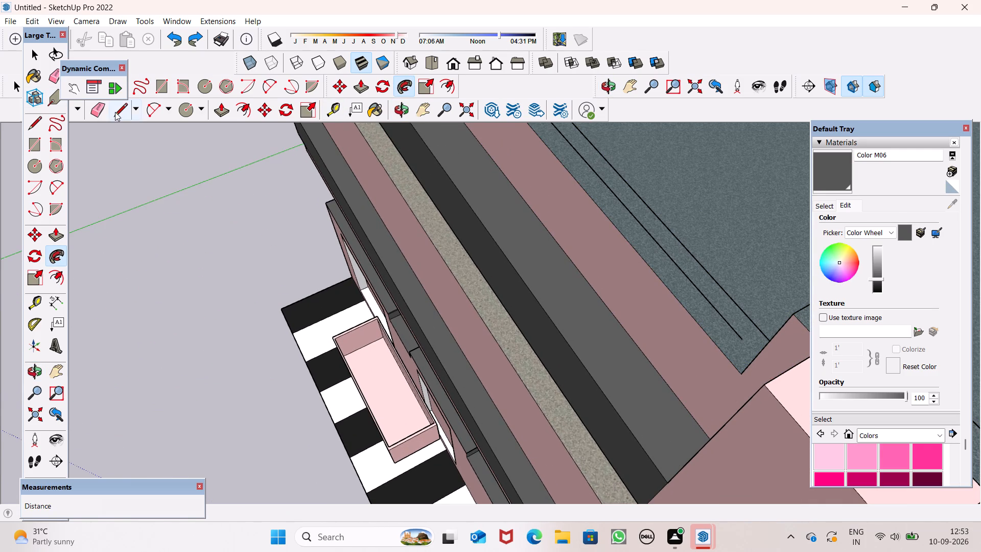
left_click(115, 111)
scroll(751, 344, "up", 7)
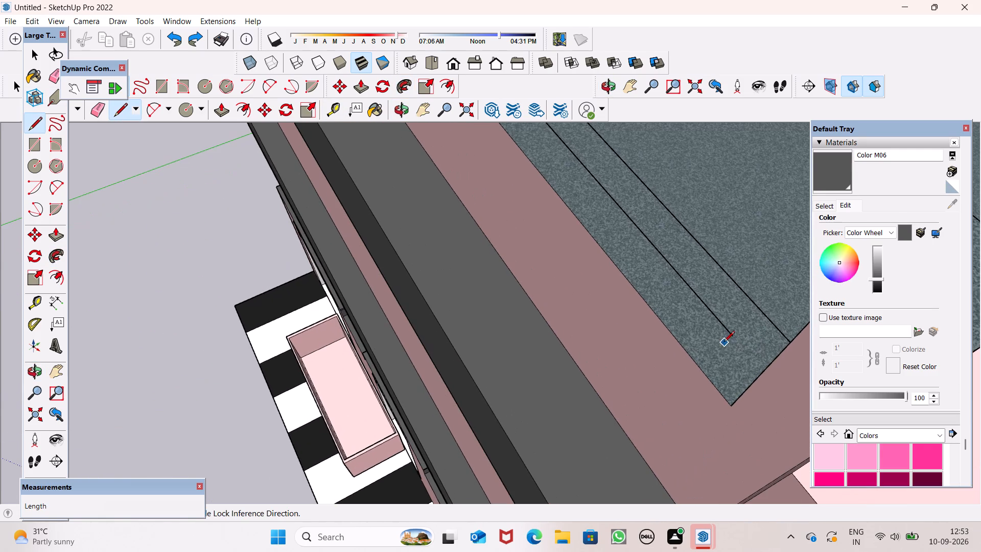
scroll(732, 339, "up", 7)
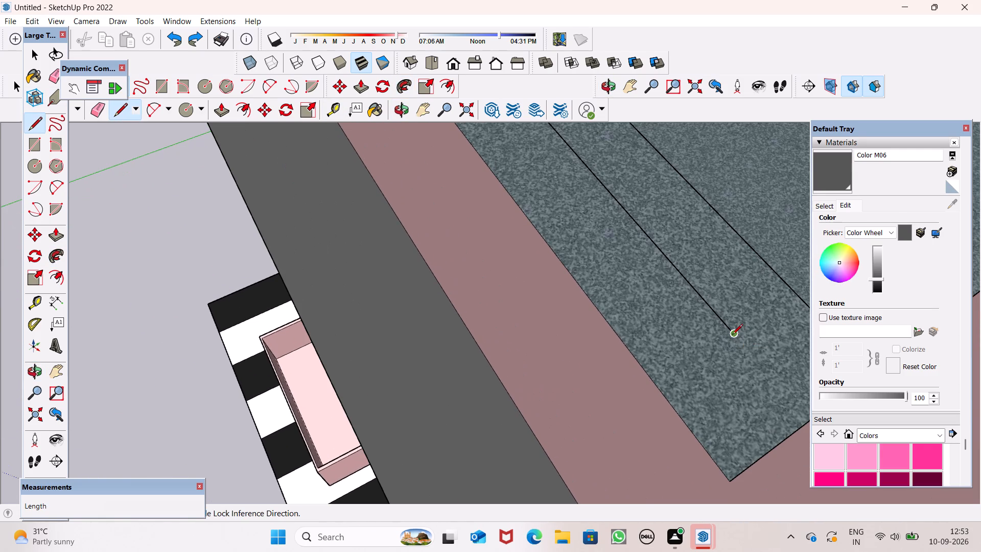
left_click_drag(732, 335, 735, 341)
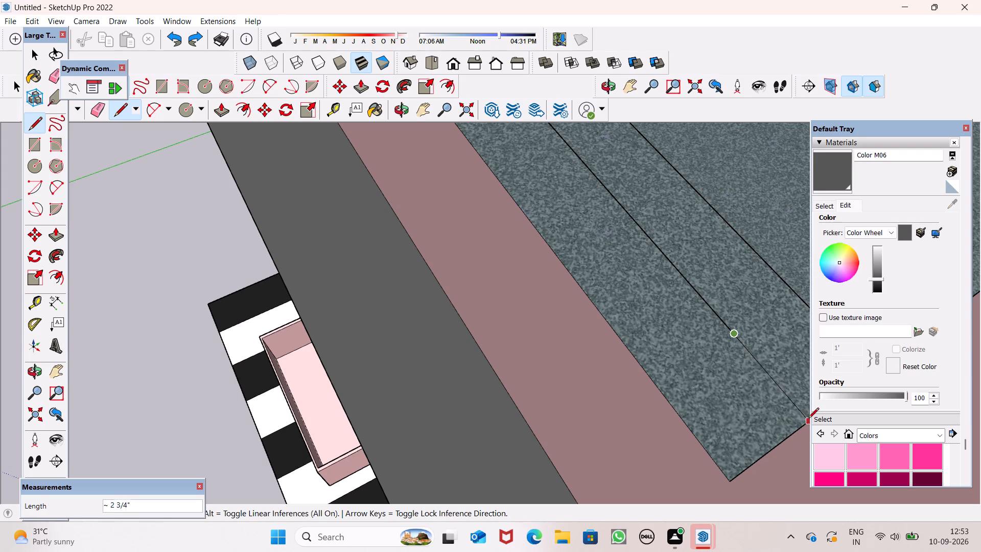
left_click(800, 418)
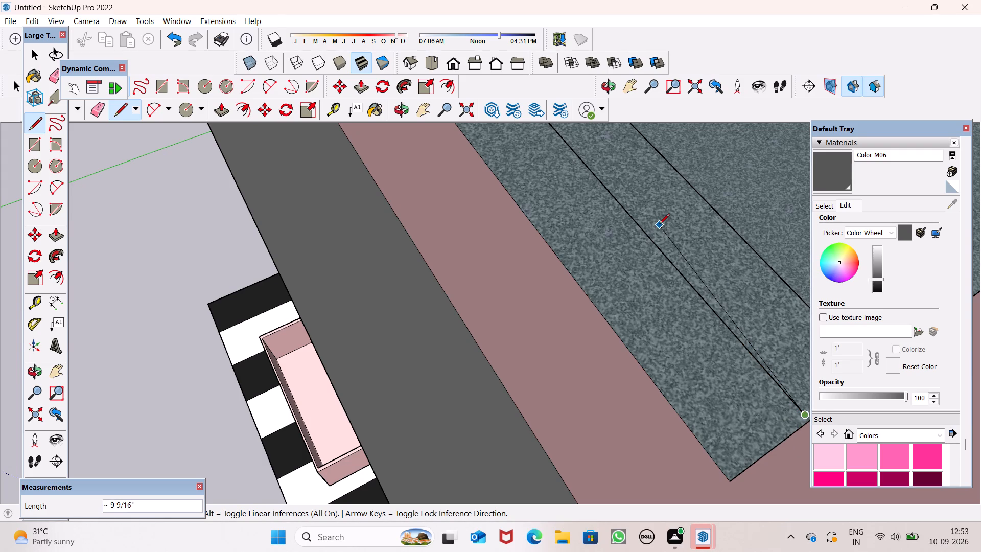
key("space")
Erase the circle on the raised parapet's end face beside the column, where the extended path line ends.
scroll(685, 275, "down", 20)
scroll(685, 275, "down", 7)
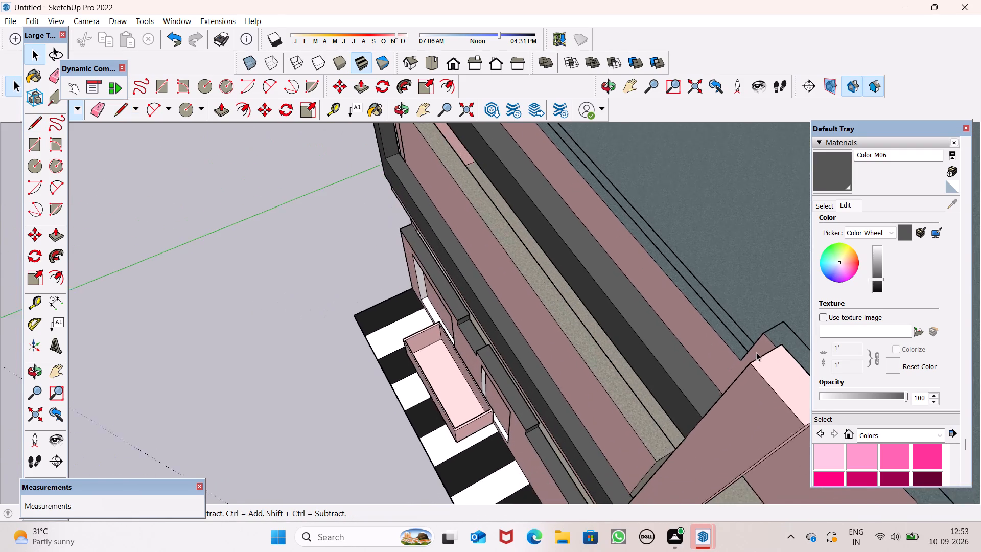
scroll(757, 348, "down", 5)
scroll(752, 346, "up", 1)
middle_click_drag(751, 363, 886, 466)
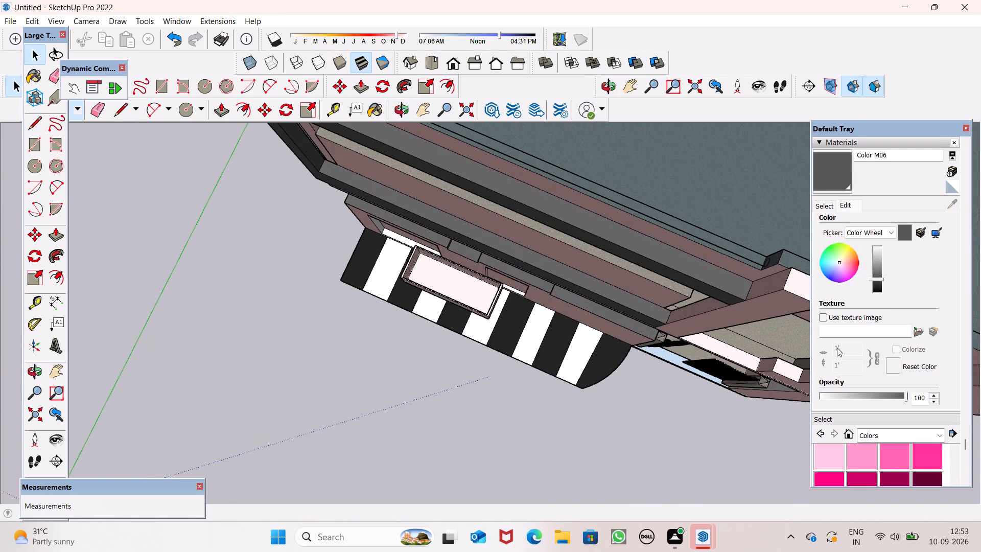
scroll(773, 287, "up", 9)
scroll(764, 235, "up", 20)
scroll(764, 235, "up", 4)
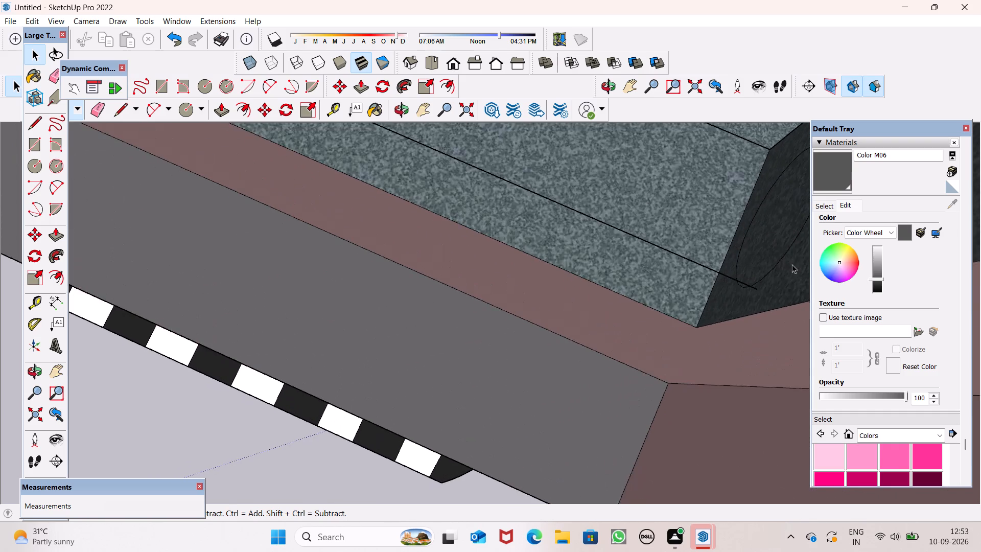
scroll(786, 281, "up", 17)
scroll(734, 267, "up", 4)
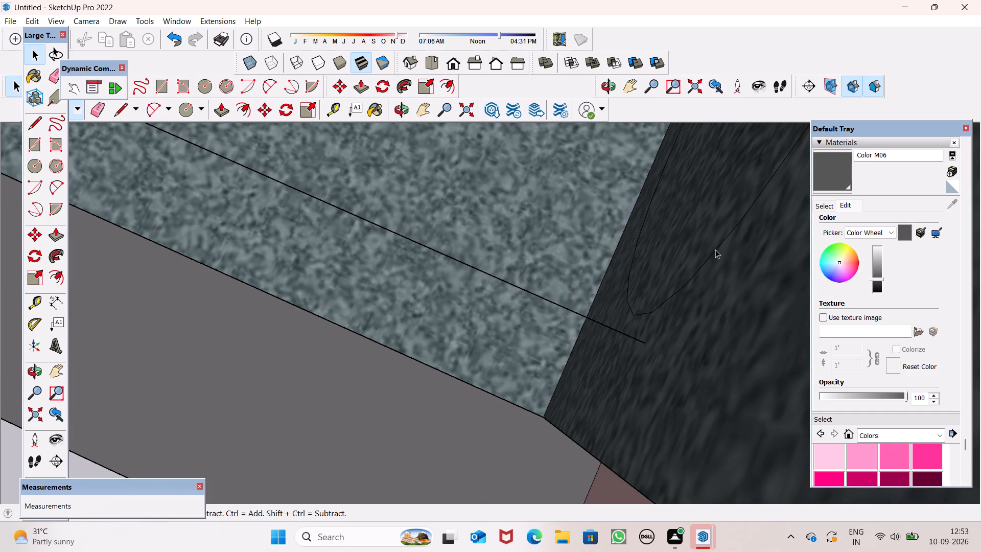
scroll(695, 265, "down", 4)
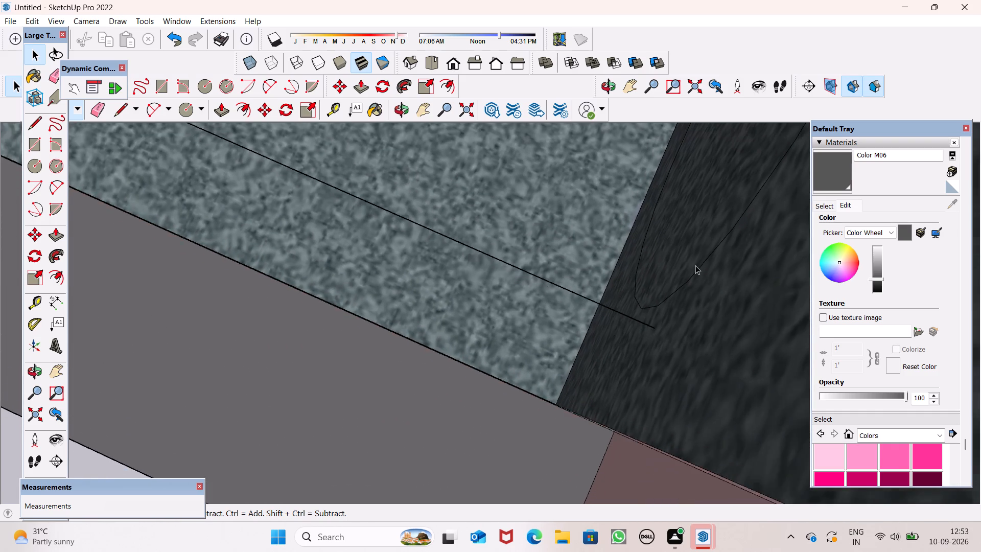
scroll(695, 265, "down", 15)
scroll(731, 263, "down", 20)
scroll(731, 263, "down", 2)
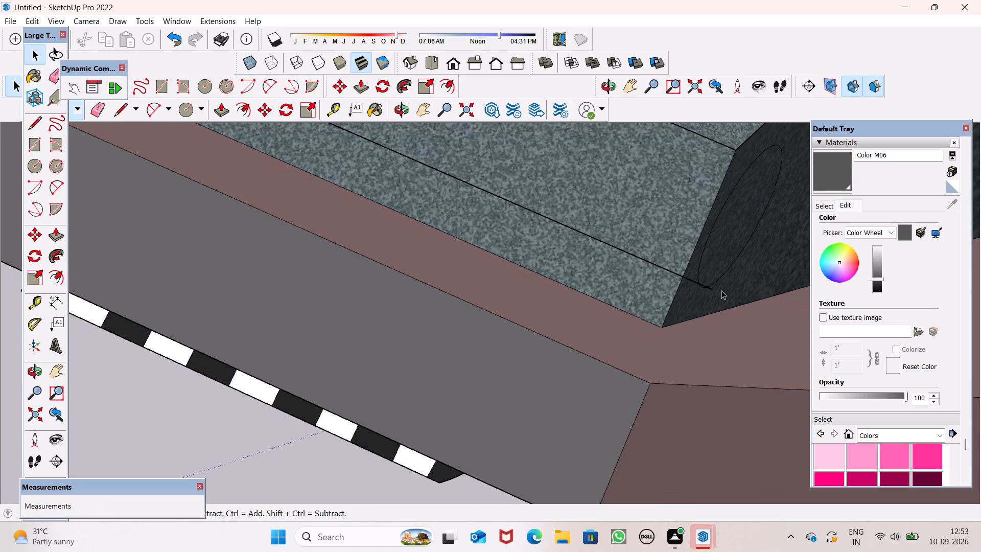
scroll(720, 290, "down", 1)
scroll(720, 290, "up", 7)
middle_click_drag(721, 289, 870, 239)
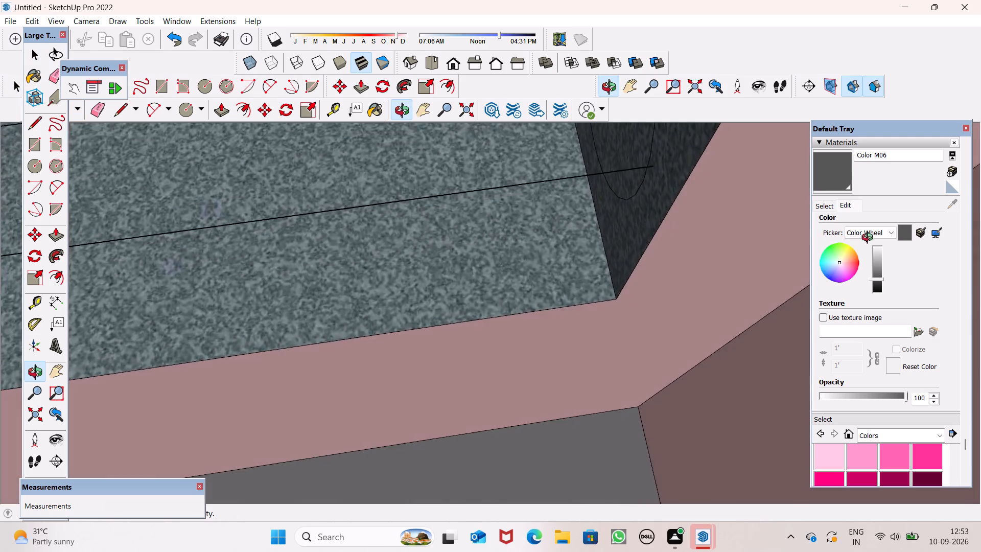
middle_click_drag(870, 239, 799, 213)
scroll(743, 207, "down", 3)
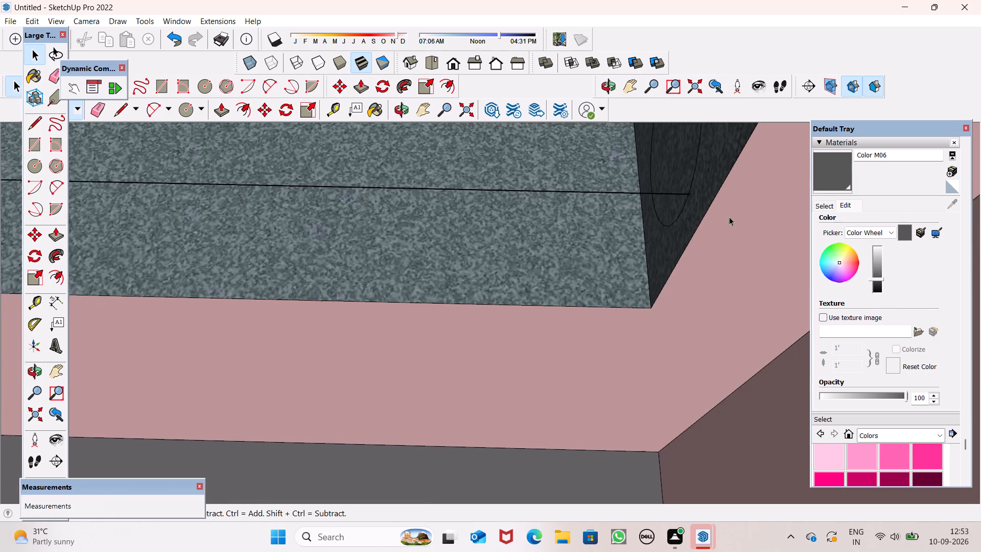
scroll(729, 217, "down", 19)
scroll(690, 195, "up", 12)
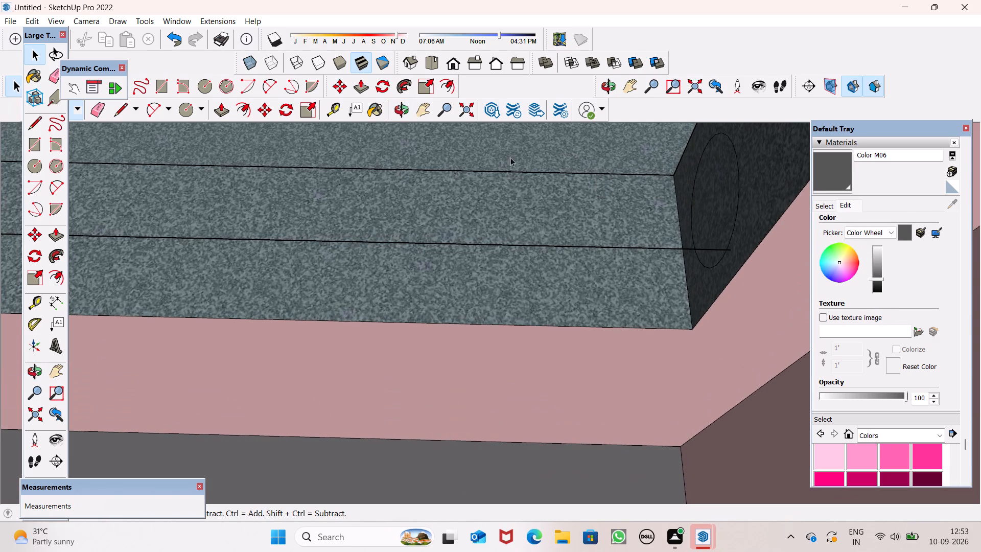
scroll(316, 196, "down", 11)
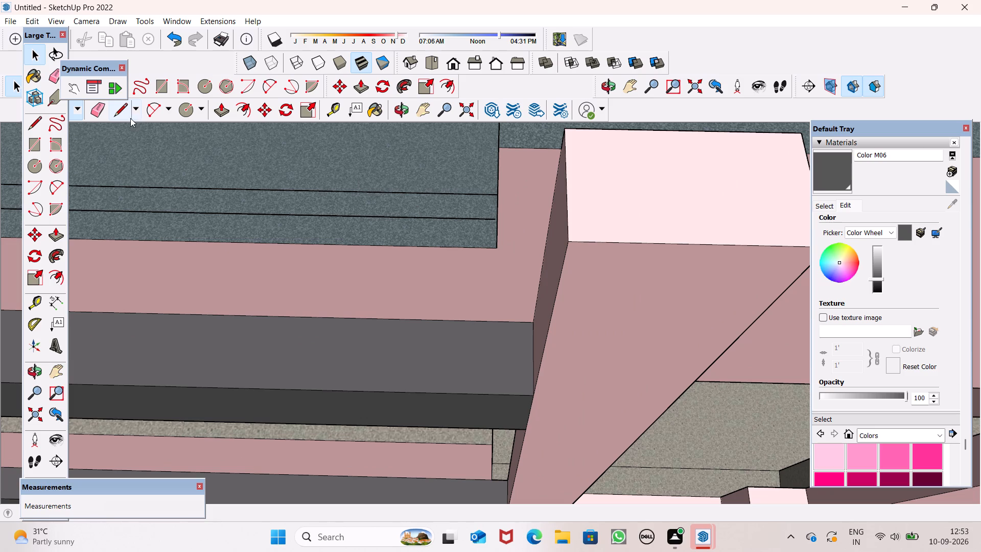
left_click(96, 110)
scroll(326, 209, "up", 8)
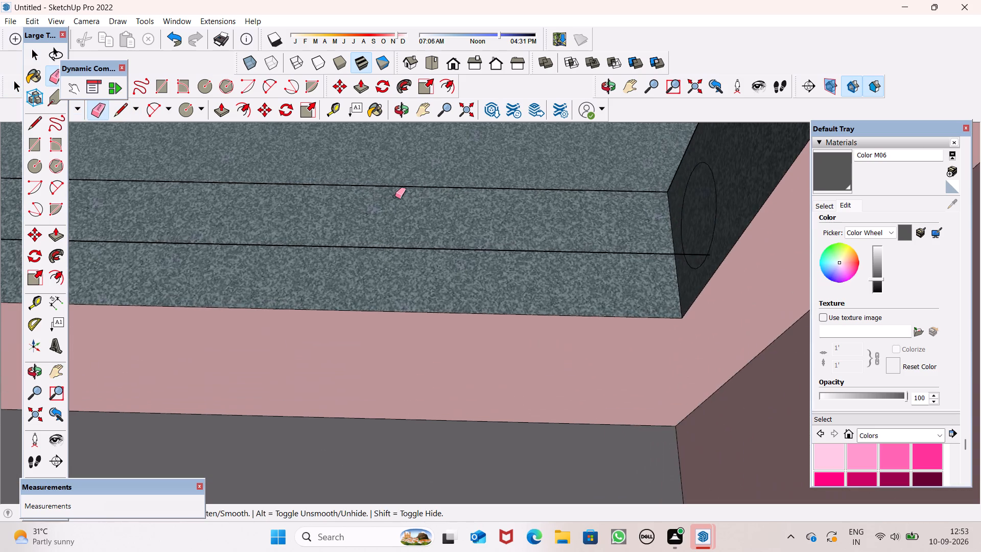
middle_click_drag(550, 251, 594, 343)
scroll(694, 221, "up", 6)
left_click_drag(722, 190, 703, 193)
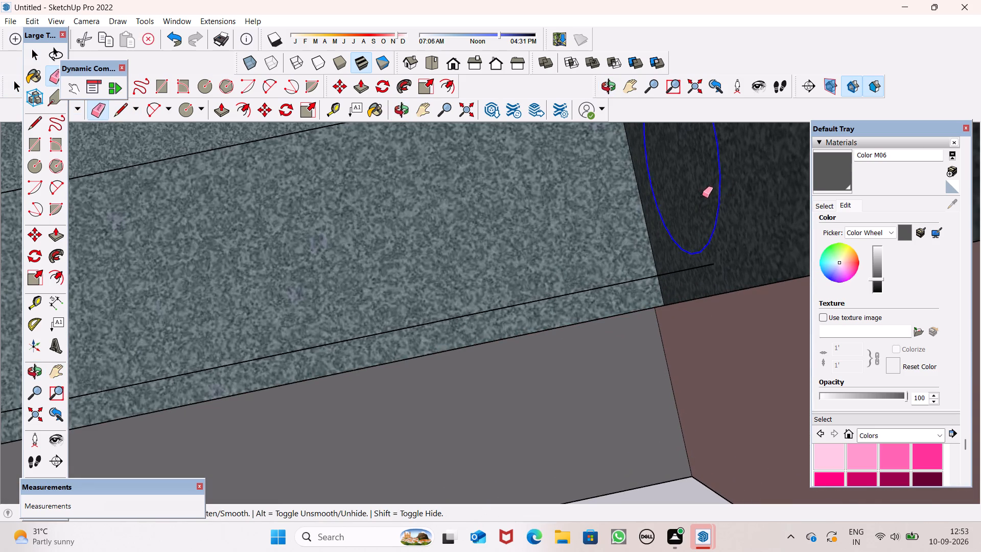
key("space")
Sweep the corner rail's circular end face along the front parapet's extended path line with Follow Me.
scroll(736, 264, "down", 20)
scroll(736, 264, "down", 14)
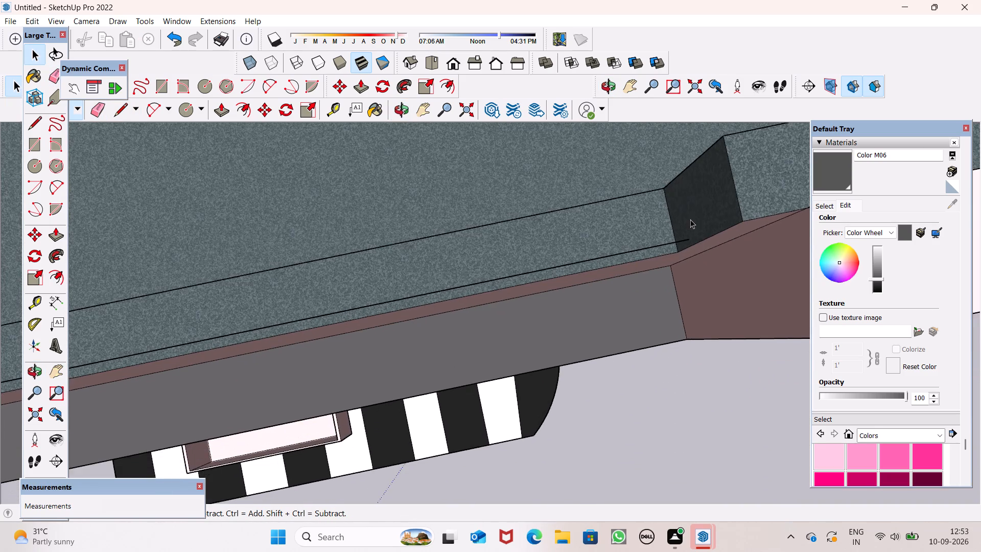
scroll(690, 219, "down", 11)
scroll(685, 234, "down", 12)
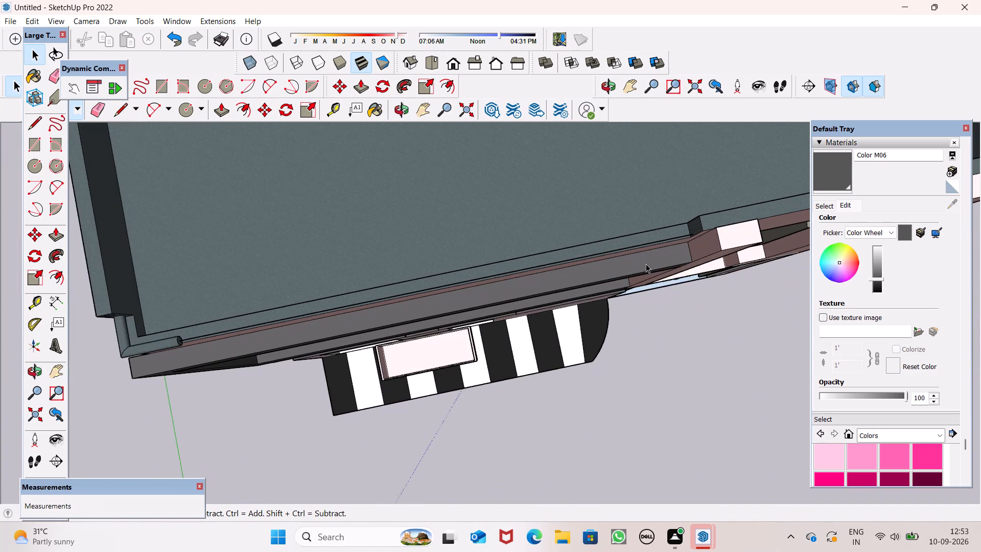
middle_click_drag(646, 264, 615, 174)
scroll(283, 201, "up", 7)
scroll(170, 199, "up", 5)
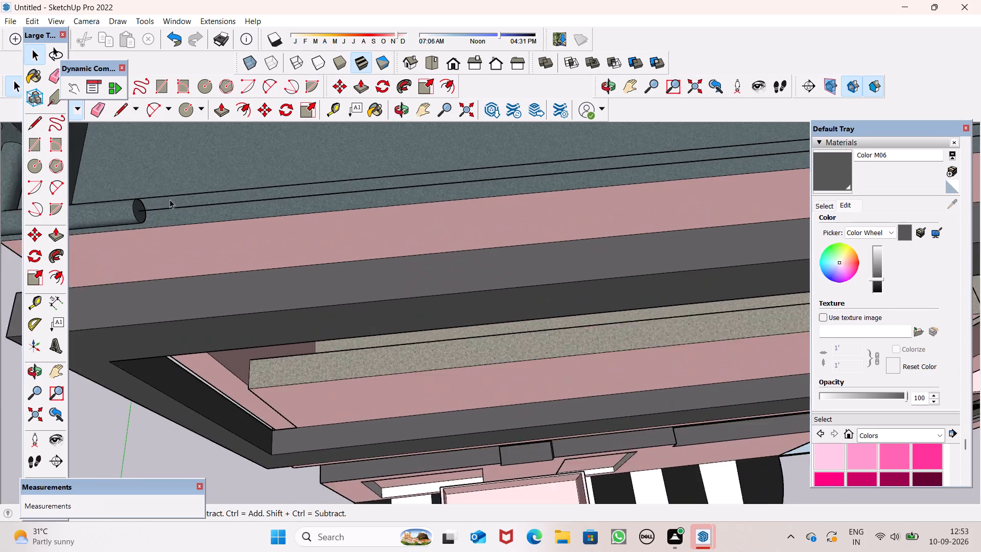
scroll(170, 199, "up", 3)
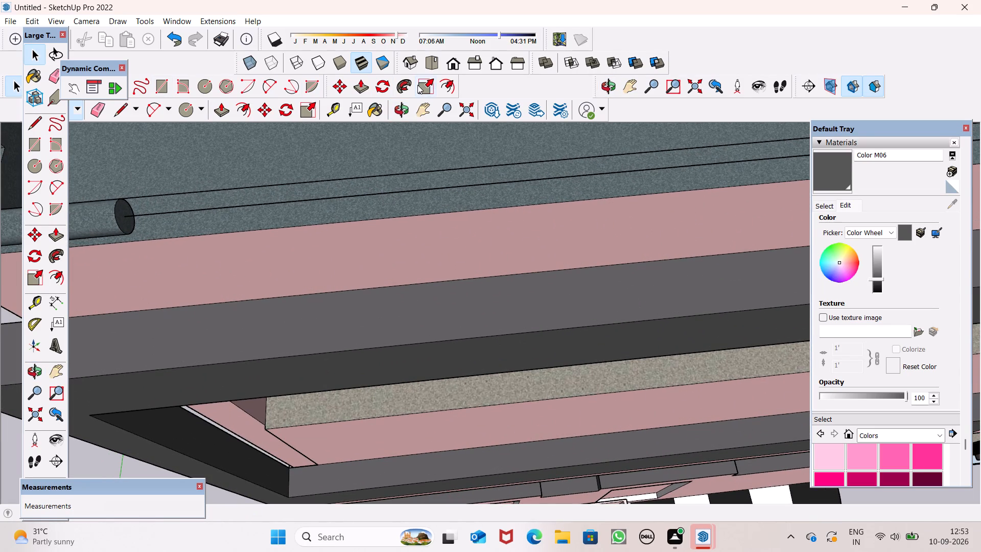
left_click(404, 89)
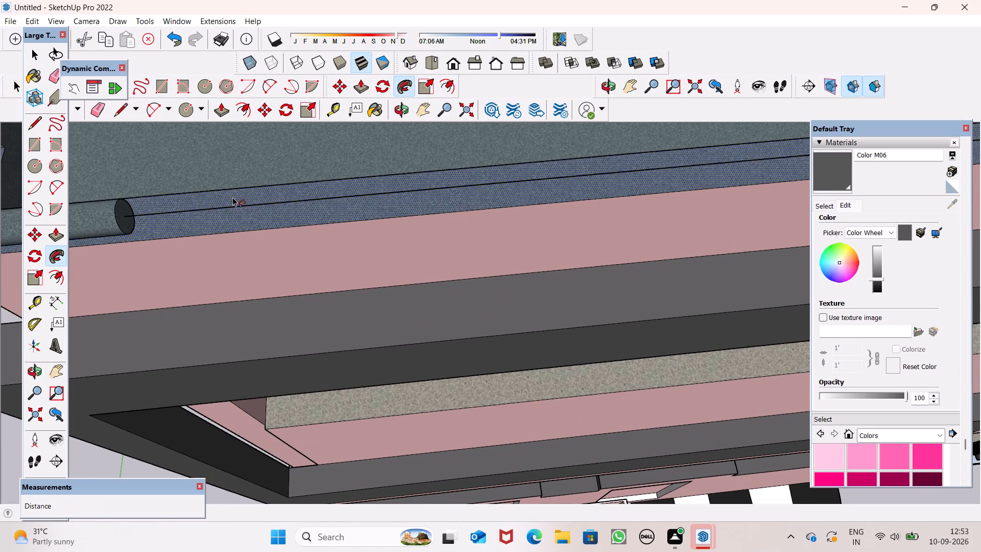
left_click_drag(130, 218, 428, 214)
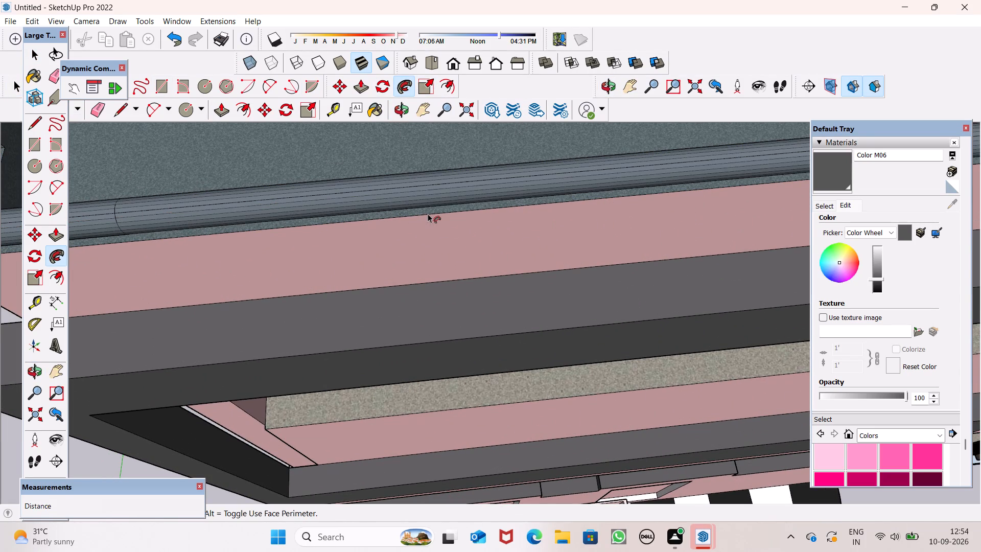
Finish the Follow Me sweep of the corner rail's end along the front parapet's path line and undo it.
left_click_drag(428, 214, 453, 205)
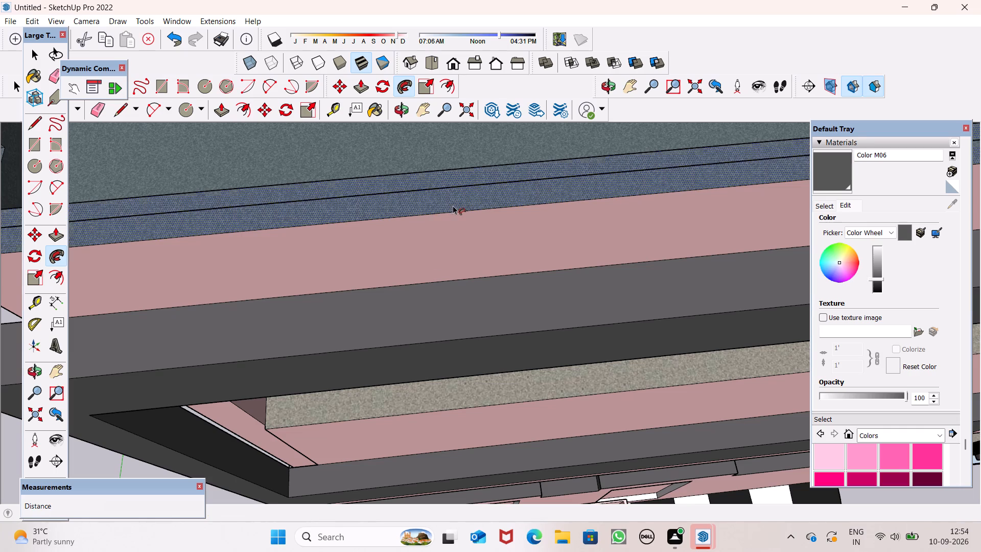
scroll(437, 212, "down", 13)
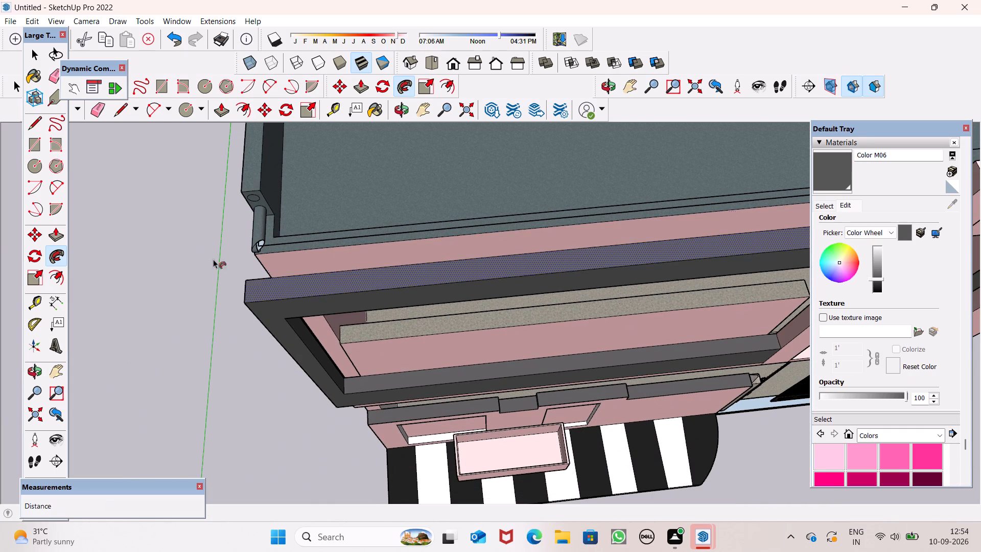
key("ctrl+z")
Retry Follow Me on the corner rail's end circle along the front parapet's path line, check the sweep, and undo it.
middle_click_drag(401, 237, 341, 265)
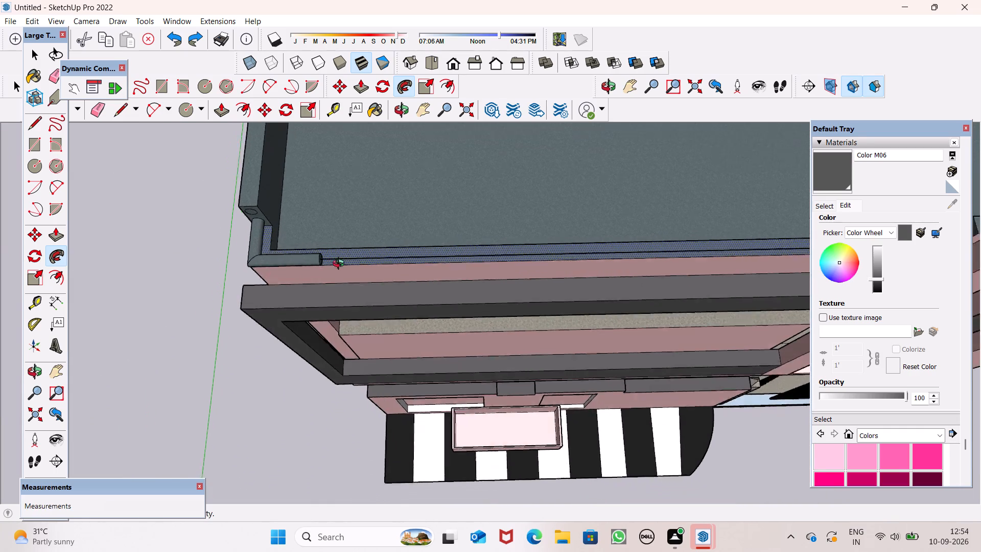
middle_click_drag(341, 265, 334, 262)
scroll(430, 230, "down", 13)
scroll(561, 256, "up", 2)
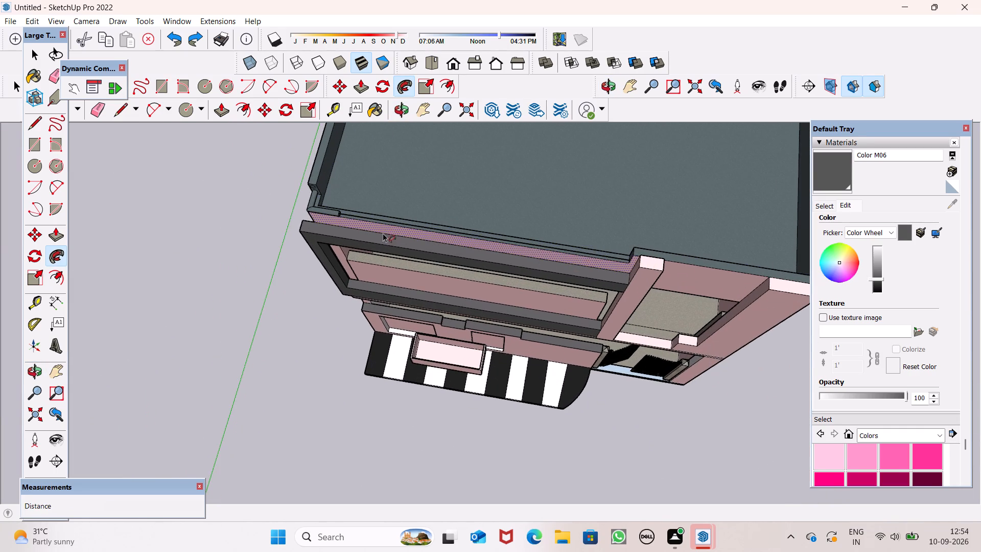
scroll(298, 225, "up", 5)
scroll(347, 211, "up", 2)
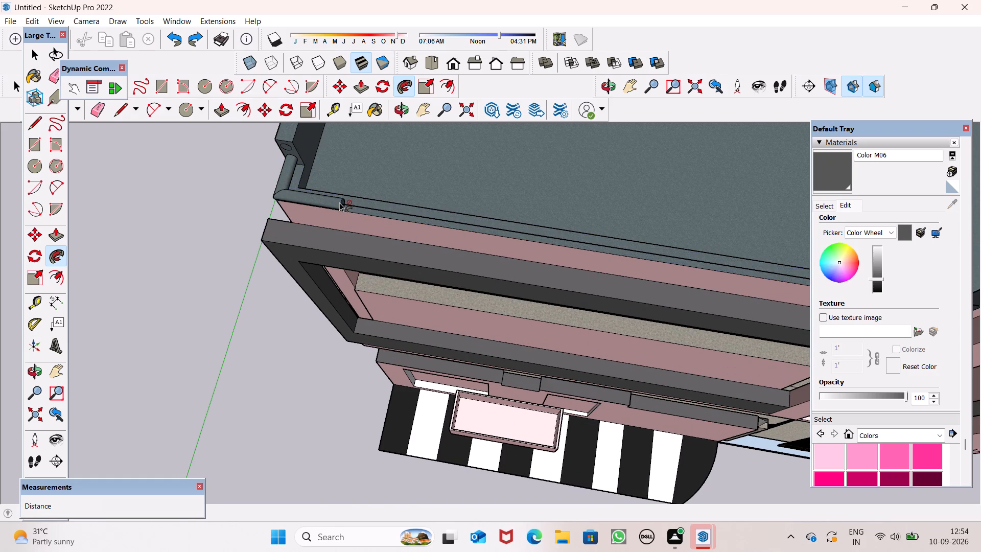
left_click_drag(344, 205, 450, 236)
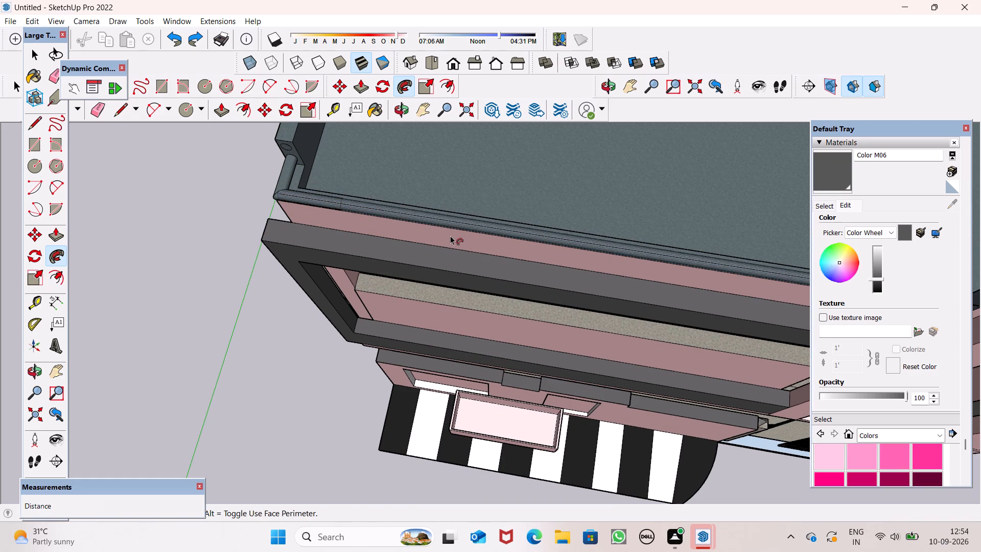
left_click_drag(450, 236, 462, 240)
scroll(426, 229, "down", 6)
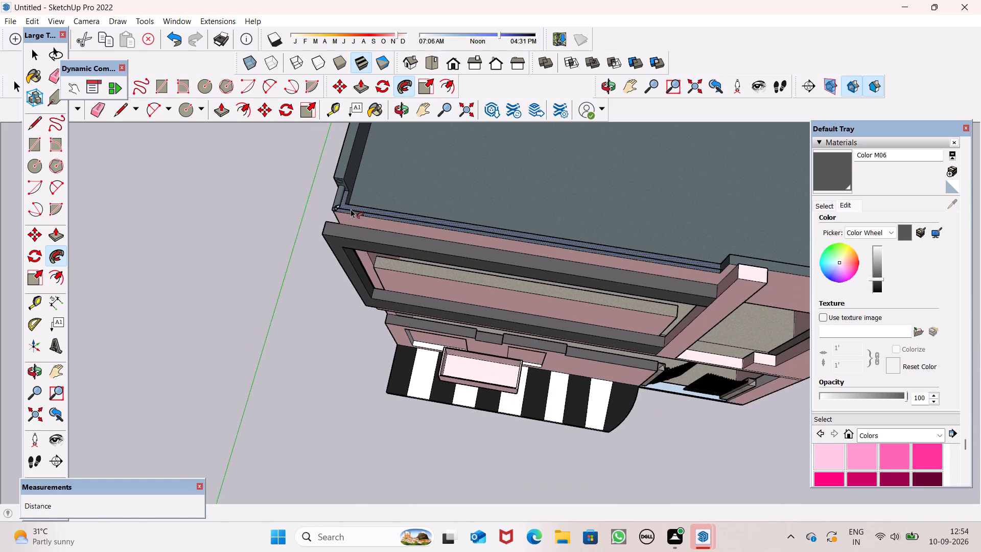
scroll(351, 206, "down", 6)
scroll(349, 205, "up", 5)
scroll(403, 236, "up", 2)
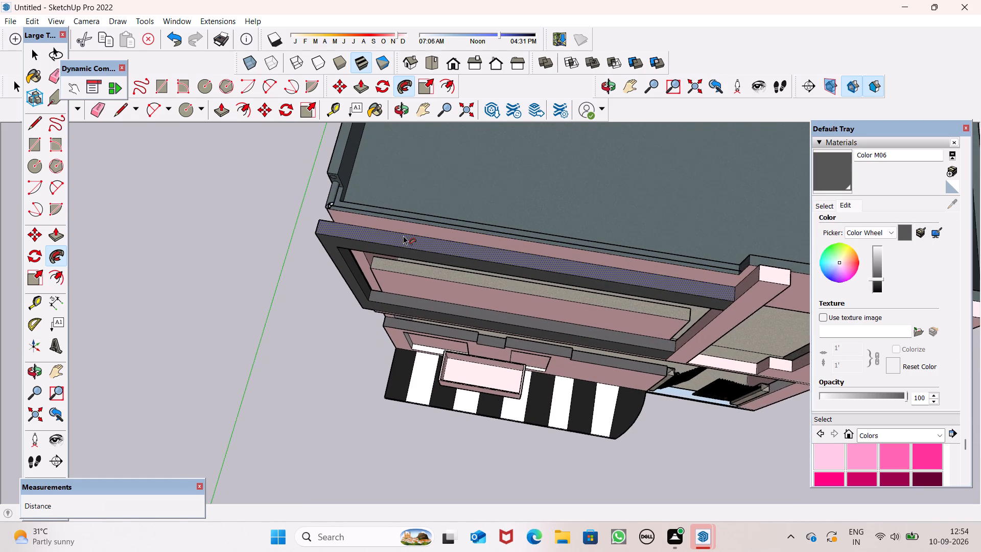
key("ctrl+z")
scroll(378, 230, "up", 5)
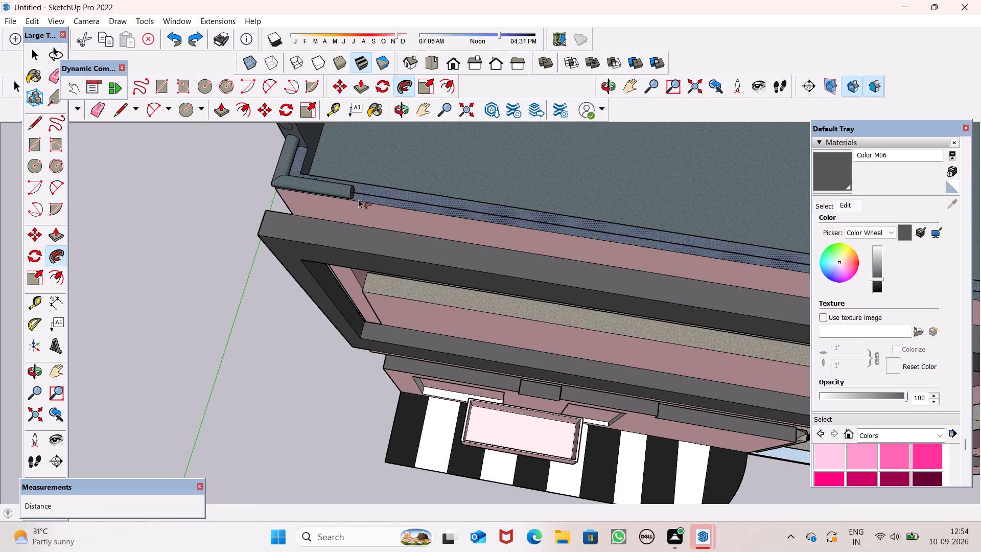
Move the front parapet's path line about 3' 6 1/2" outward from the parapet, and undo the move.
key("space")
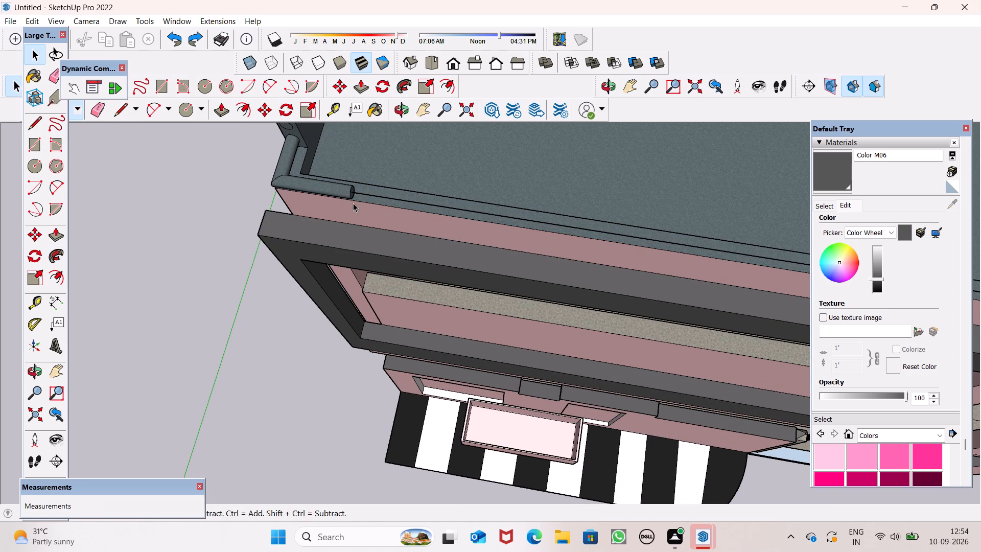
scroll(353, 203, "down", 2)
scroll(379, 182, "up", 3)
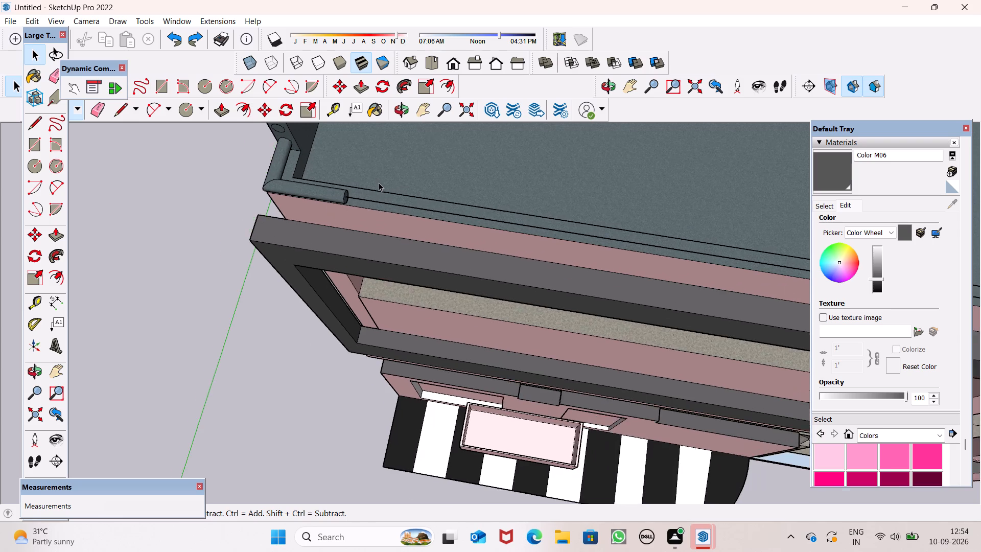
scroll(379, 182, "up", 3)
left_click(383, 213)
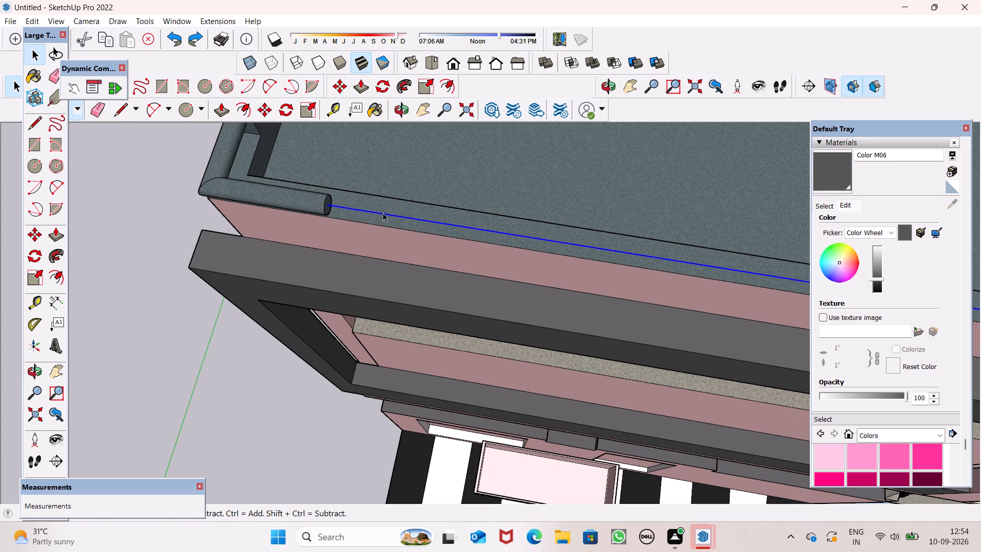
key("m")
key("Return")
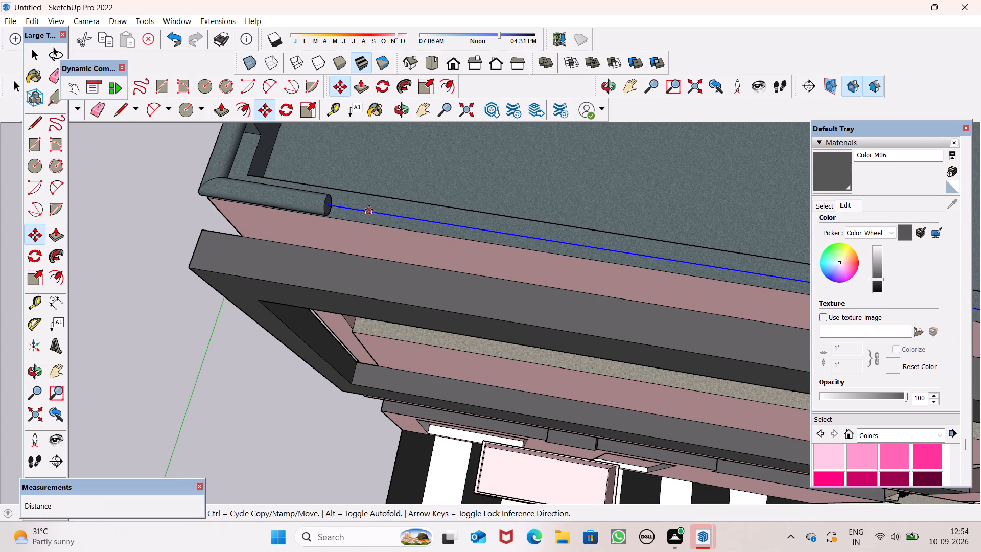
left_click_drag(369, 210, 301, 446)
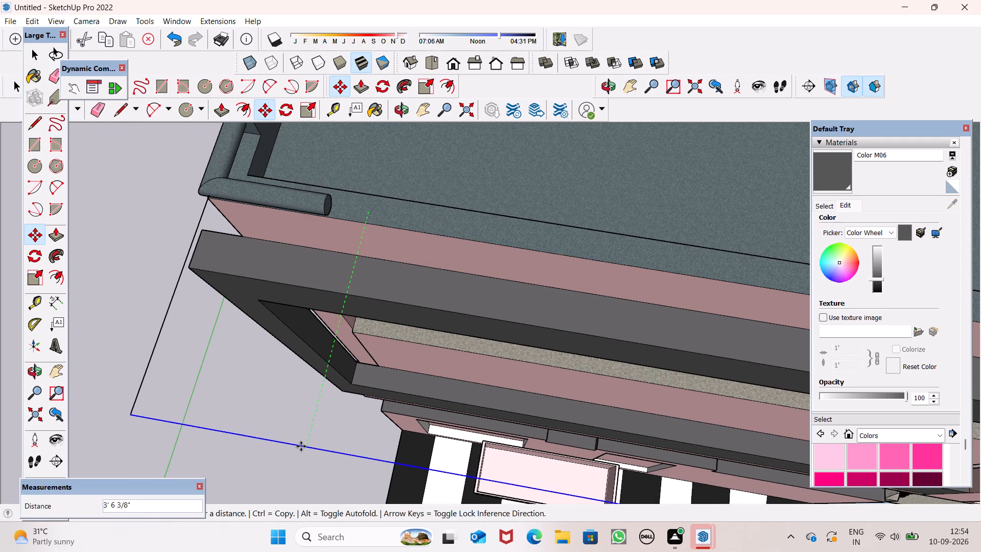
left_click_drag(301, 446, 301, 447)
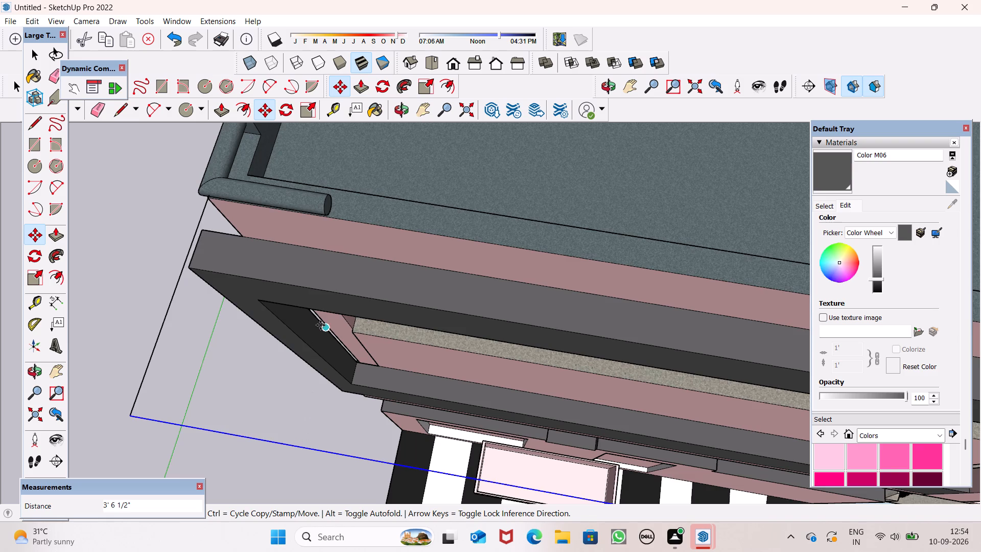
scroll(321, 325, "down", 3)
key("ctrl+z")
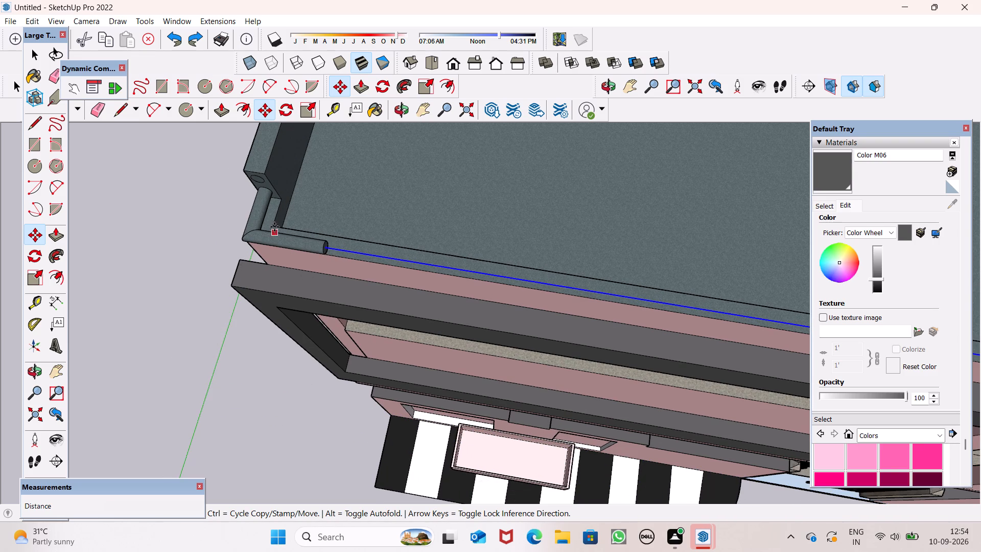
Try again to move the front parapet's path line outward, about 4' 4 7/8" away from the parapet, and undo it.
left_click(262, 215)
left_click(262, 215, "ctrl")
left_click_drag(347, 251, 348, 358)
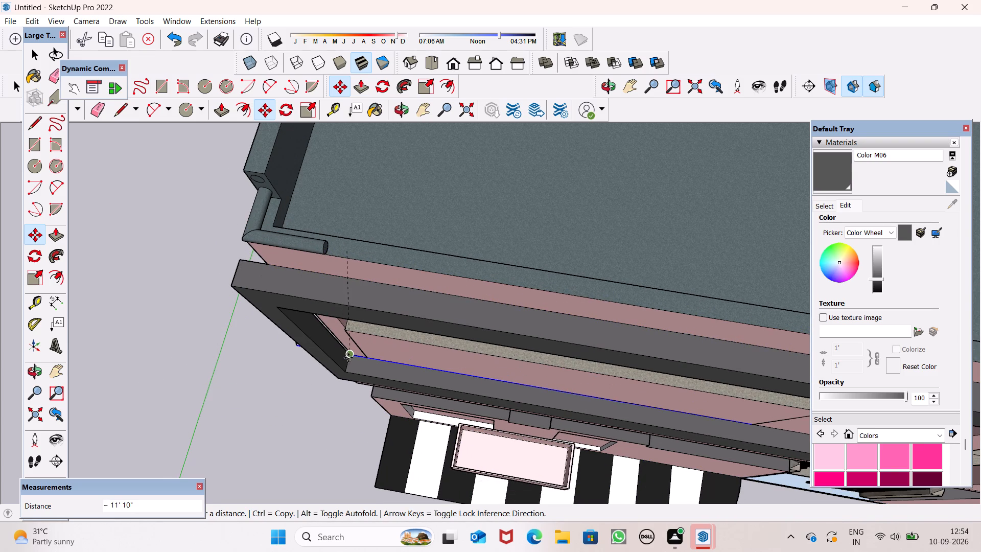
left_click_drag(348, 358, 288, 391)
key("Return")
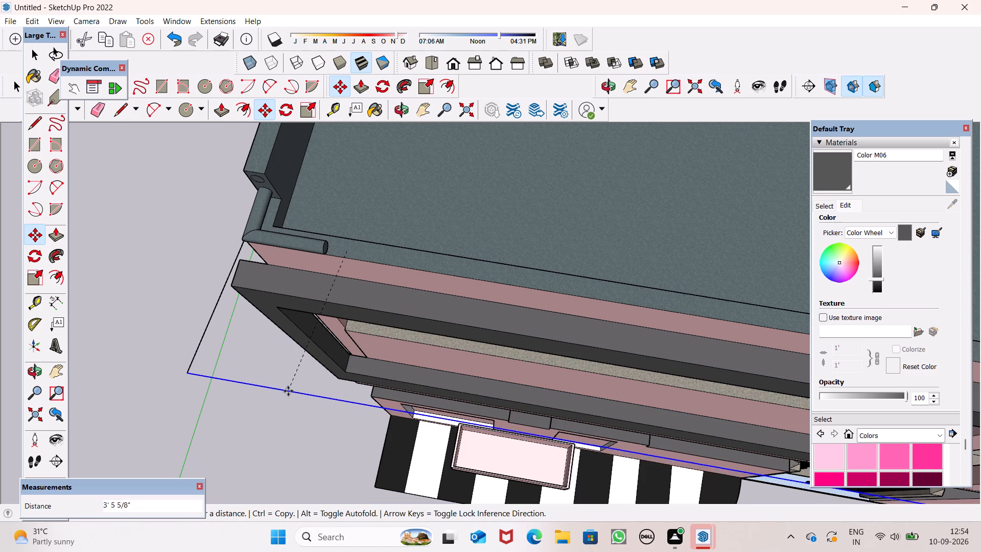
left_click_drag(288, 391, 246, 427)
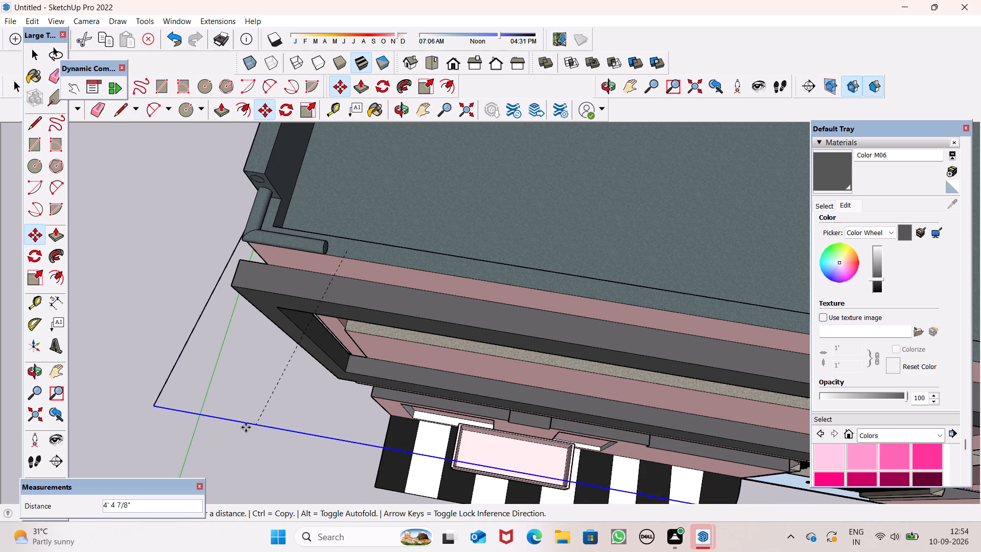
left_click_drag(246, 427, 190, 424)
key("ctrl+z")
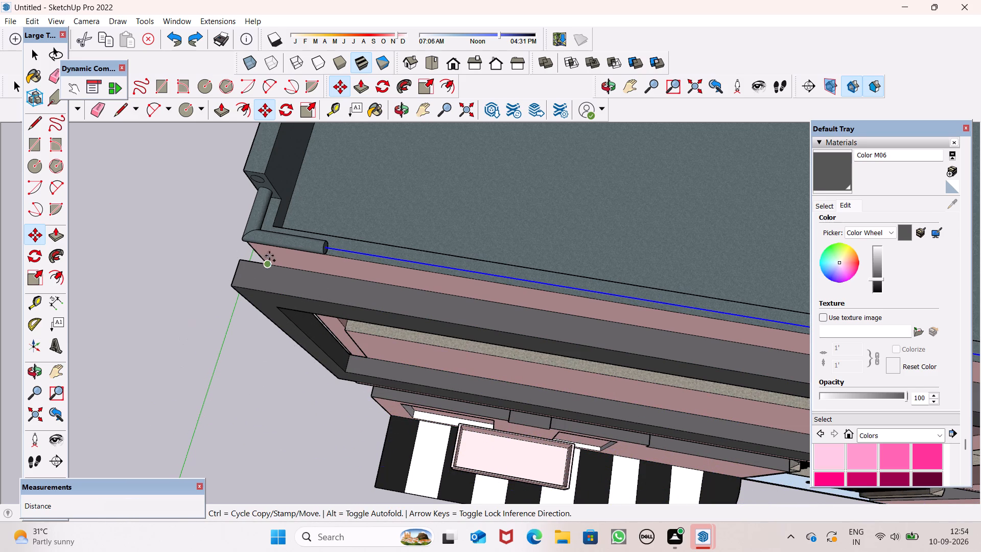
Delete the path line running along the front parapet from the corner rail to the raised parapet.
scroll(269, 256, "down", 9)
scroll(320, 210, "down", 3)
scroll(339, 221, "up", 1)
scroll(358, 237, "down", 6)
scroll(668, 339, "up", 7)
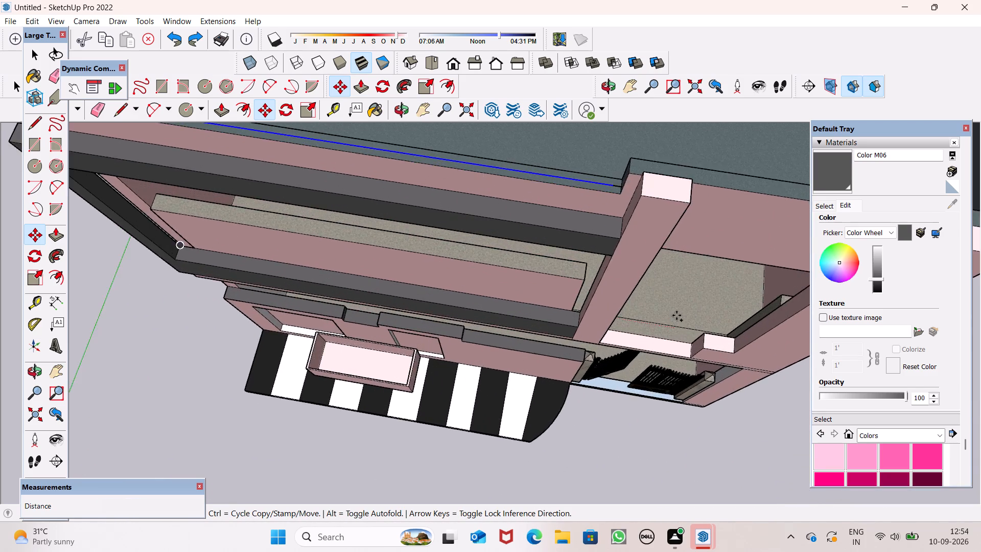
scroll(676, 315, "down", 15)
scroll(694, 263, "up", 6)
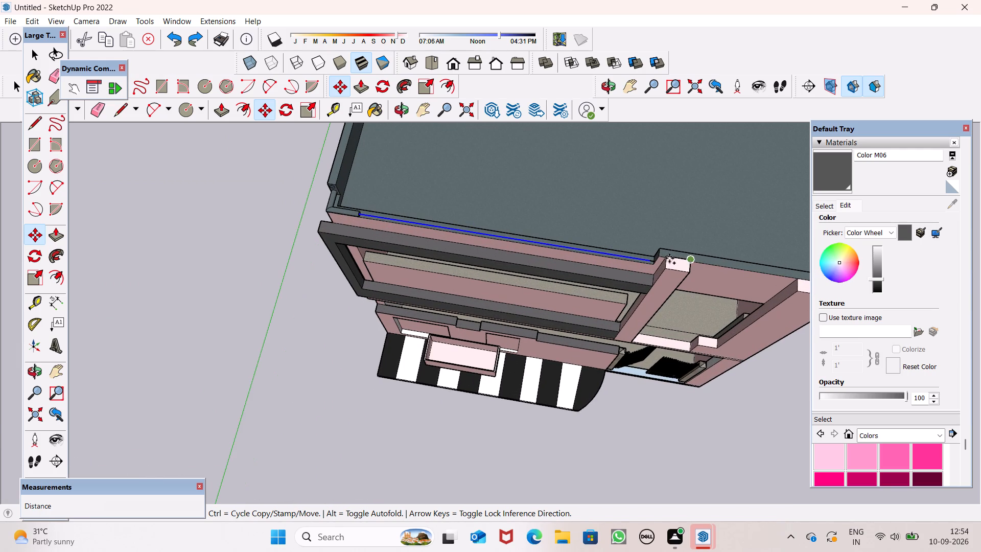
key("BackSpace")
key("Delete")
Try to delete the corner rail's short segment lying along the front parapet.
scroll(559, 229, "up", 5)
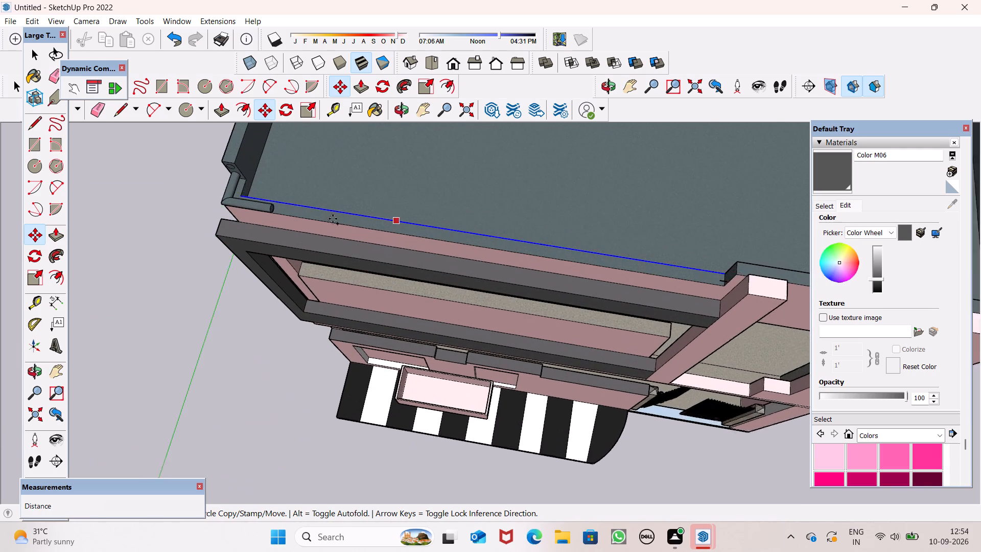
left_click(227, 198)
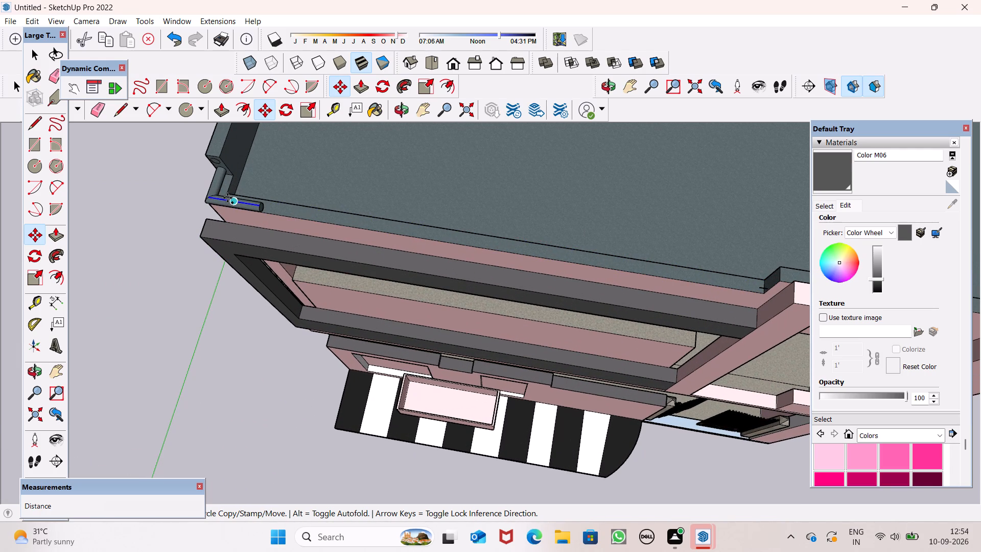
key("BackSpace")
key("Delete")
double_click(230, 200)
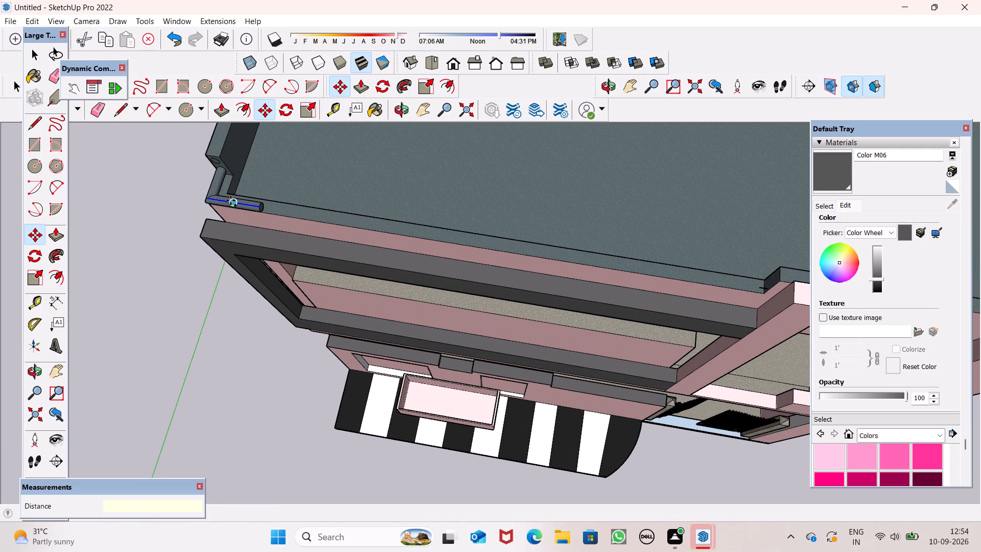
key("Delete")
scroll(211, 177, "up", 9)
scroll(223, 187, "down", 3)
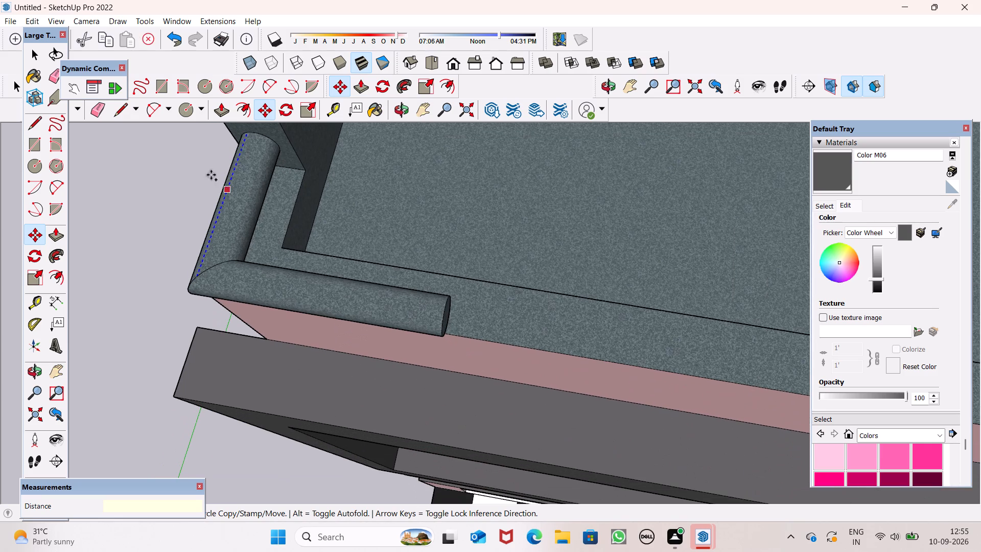
Erase the edges of the round corner rail around its mitred bend with the Eraser.
left_click(89, 110)
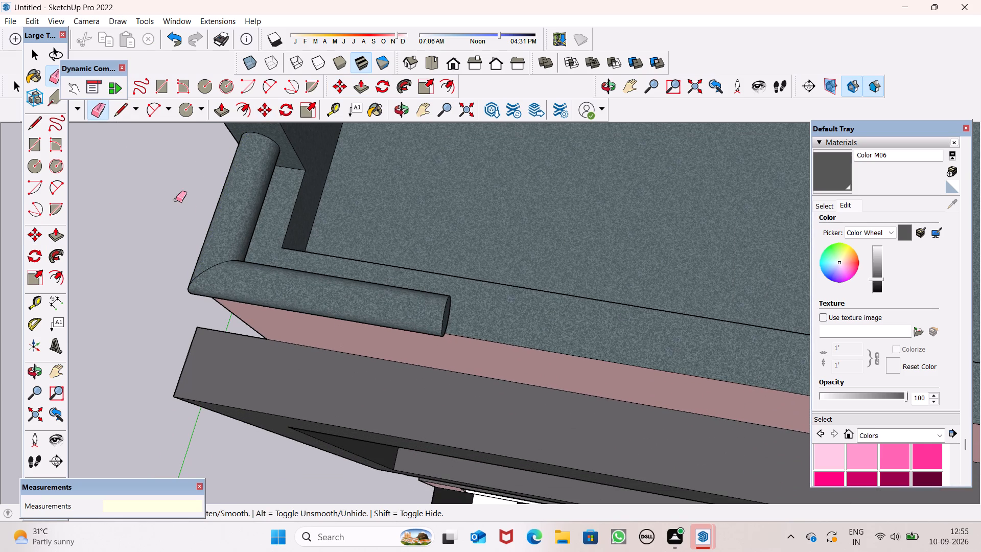
left_click_drag(185, 208, 220, 255)
left_click(226, 262)
left_click_drag(228, 259, 235, 275)
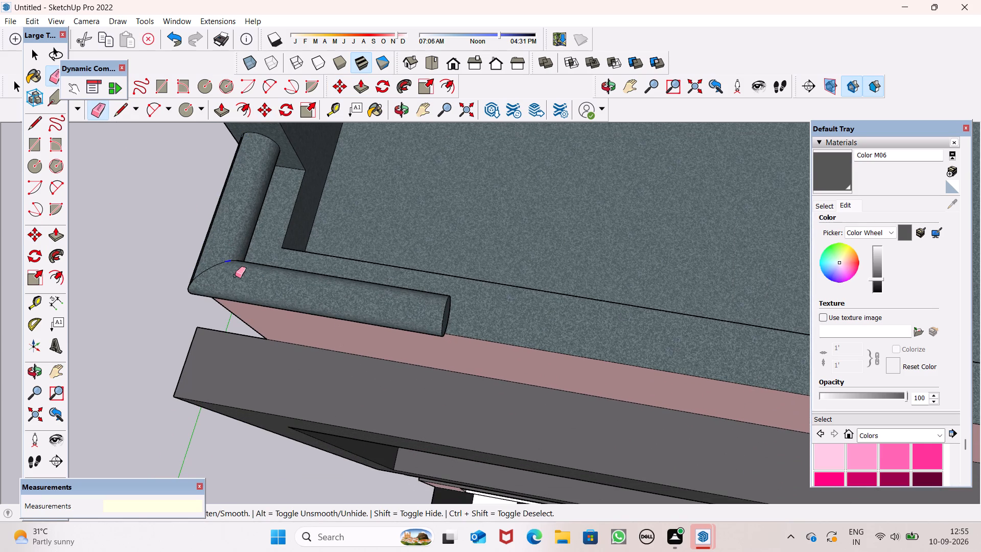
left_click_drag(235, 275, 217, 266)
left_click_drag(215, 264, 217, 279)
Erase the edges and end circle of the corner rail's front segment.
middle_click_drag(437, 336, 371, 323)
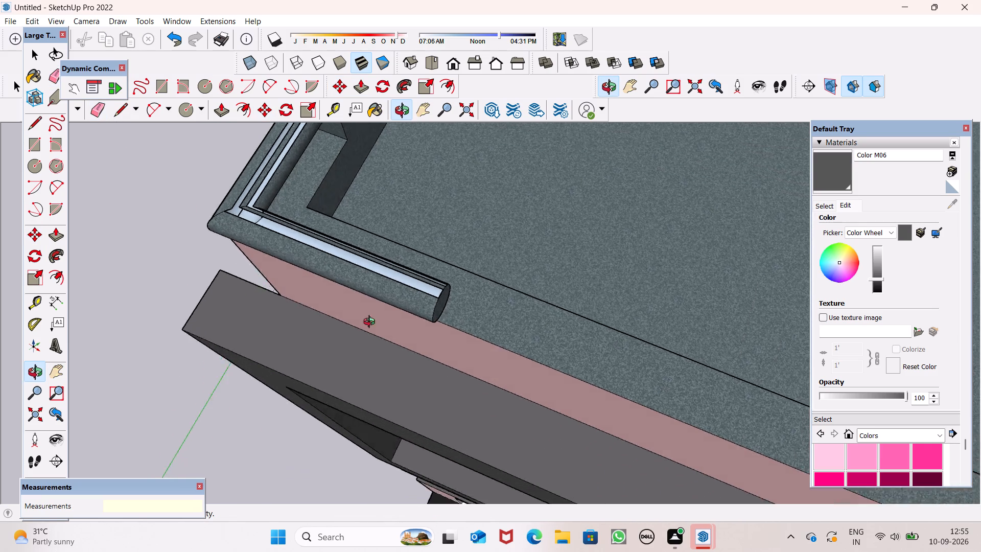
middle_click_drag(371, 323, 296, 212)
left_click_drag(431, 240, 452, 242)
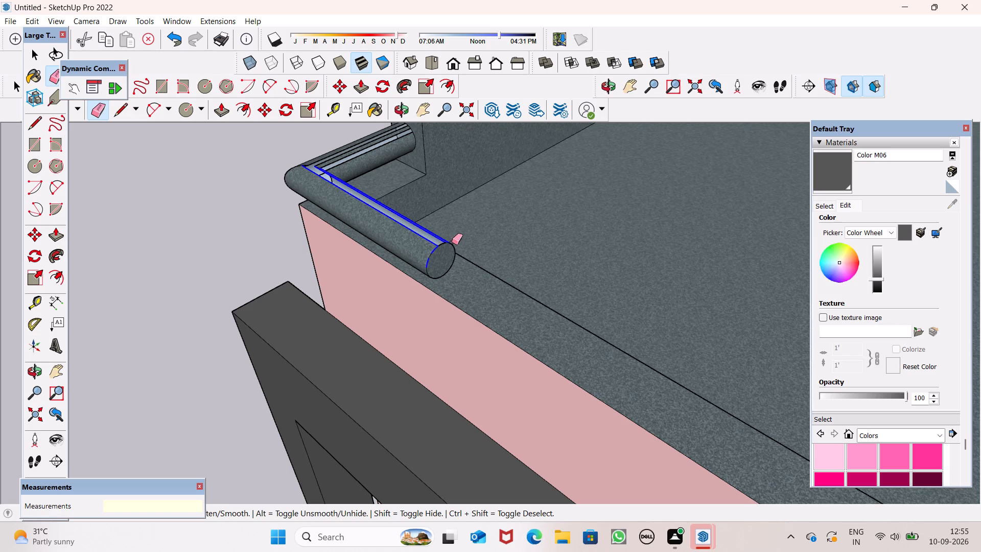
left_click_drag(452, 242, 433, 273)
left_click_drag(433, 273, 450, 264)
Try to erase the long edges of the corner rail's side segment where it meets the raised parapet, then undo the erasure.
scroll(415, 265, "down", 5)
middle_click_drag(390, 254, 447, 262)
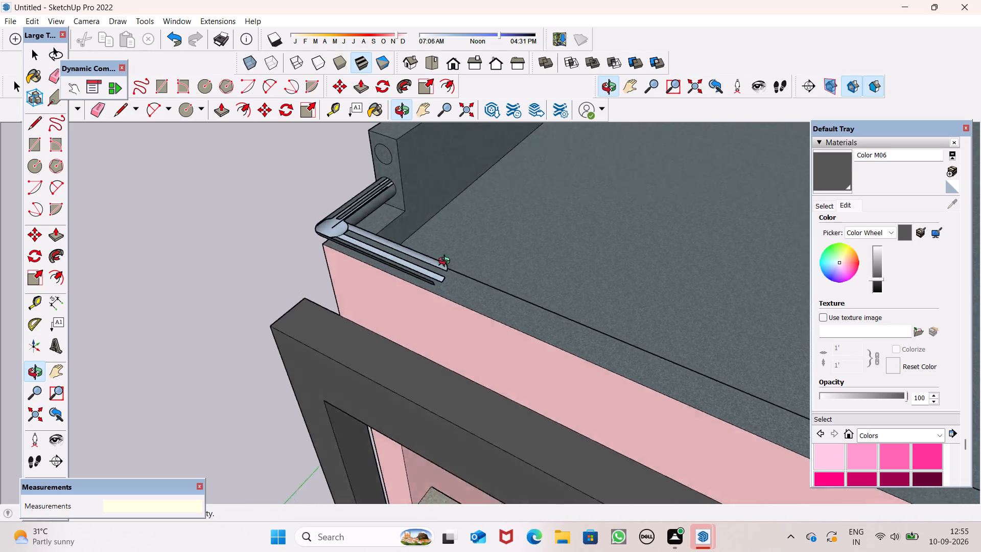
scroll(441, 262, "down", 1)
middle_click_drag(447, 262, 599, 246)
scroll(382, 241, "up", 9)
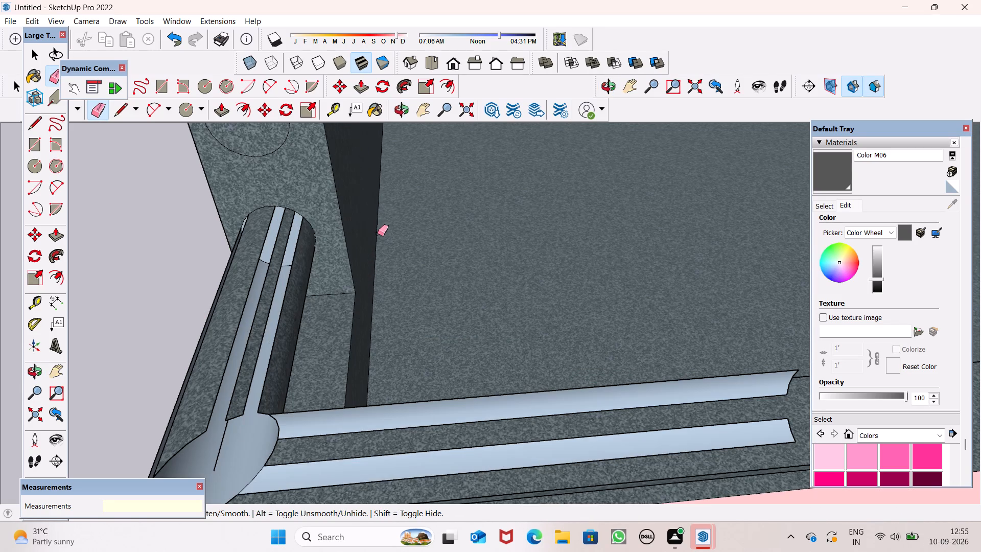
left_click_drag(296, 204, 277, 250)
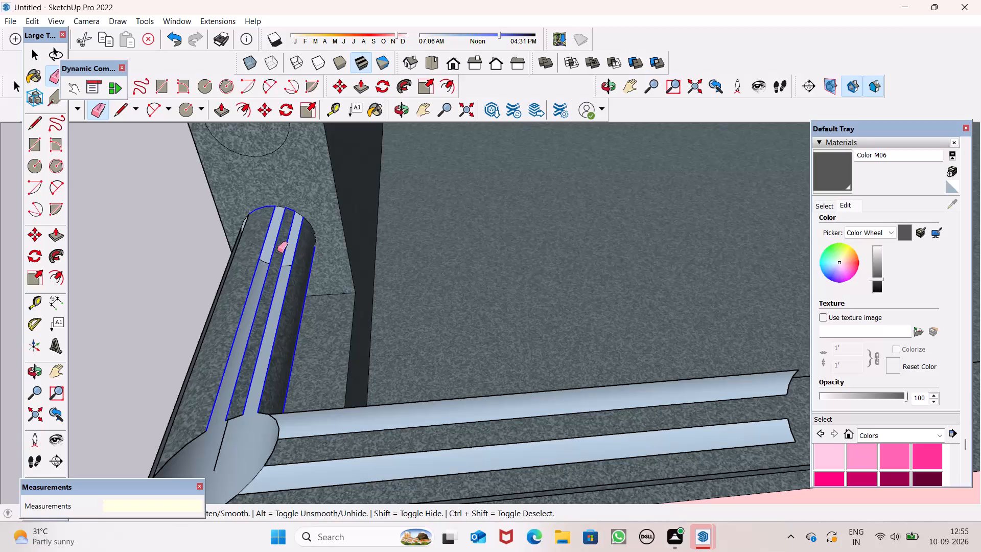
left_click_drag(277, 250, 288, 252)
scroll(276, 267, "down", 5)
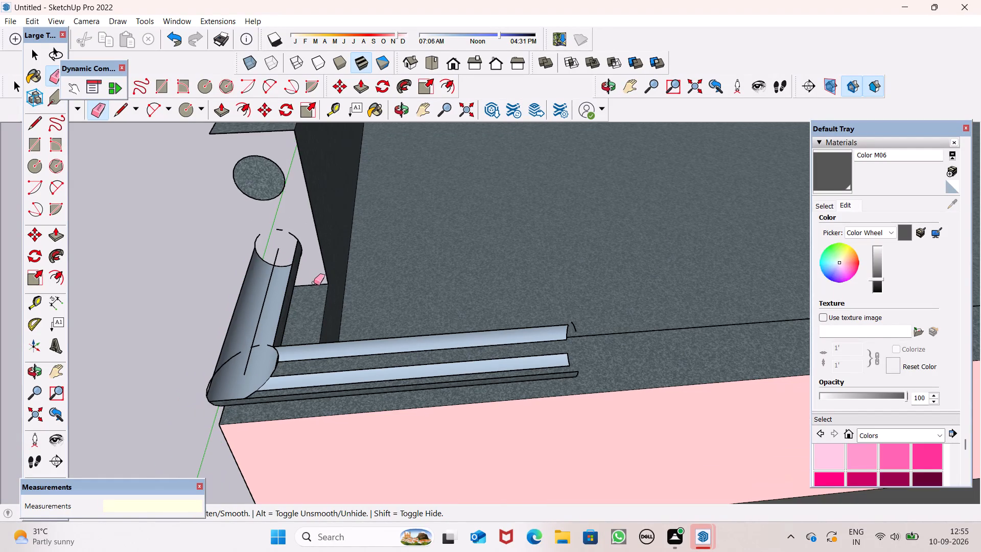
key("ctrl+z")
Erase the long edges of the corner rail's side segment between the raised parapet and the bend.
scroll(254, 242, "up", 5)
left_click_drag(284, 220, 287, 236)
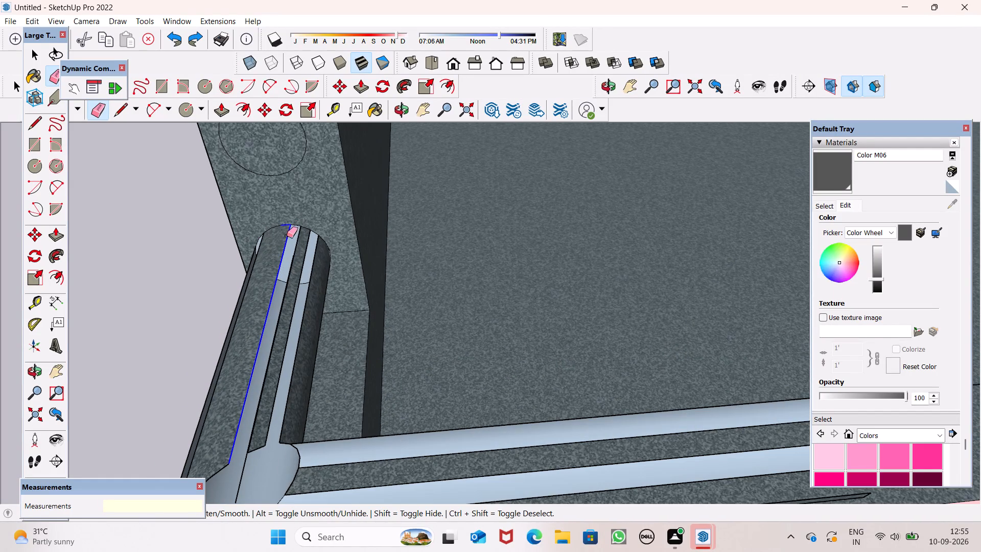
left_click_drag(287, 236, 313, 367)
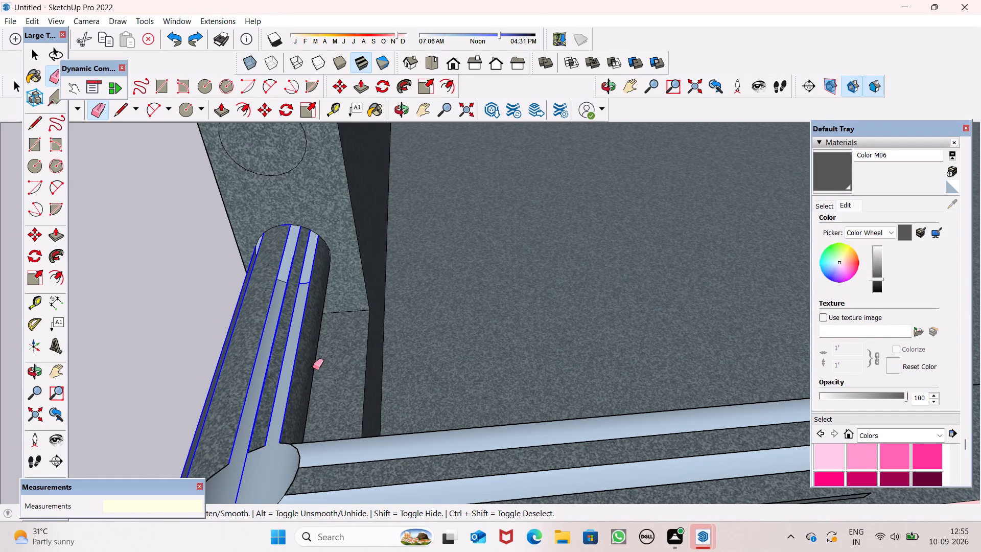
left_click_drag(313, 367, 268, 395)
left_click_drag(263, 232, 274, 245)
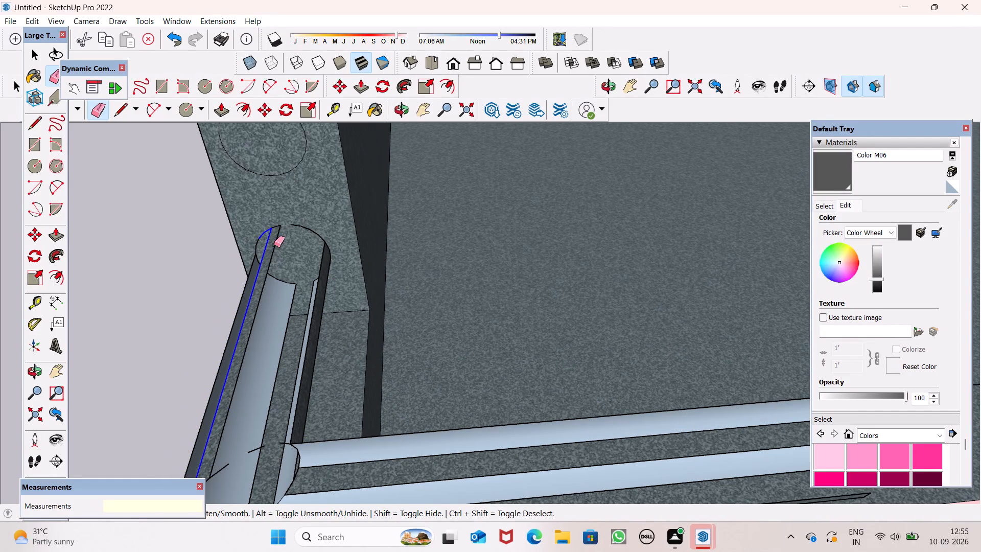
left_click_drag(274, 245, 246, 297)
key("ctrl+z")
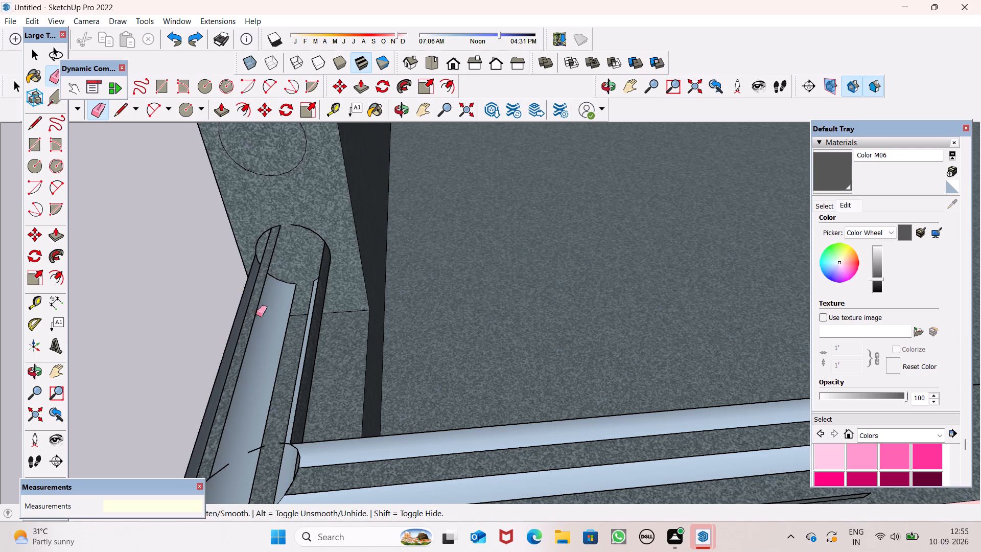
left_click_drag(260, 275, 285, 354)
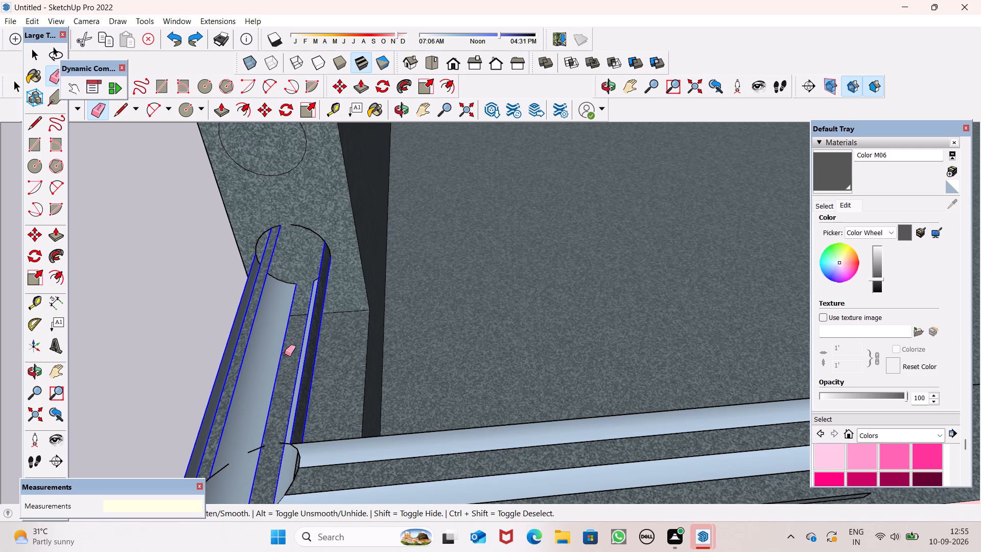
left_click_drag(285, 354, 283, 354)
left_click_drag(317, 323, 311, 355)
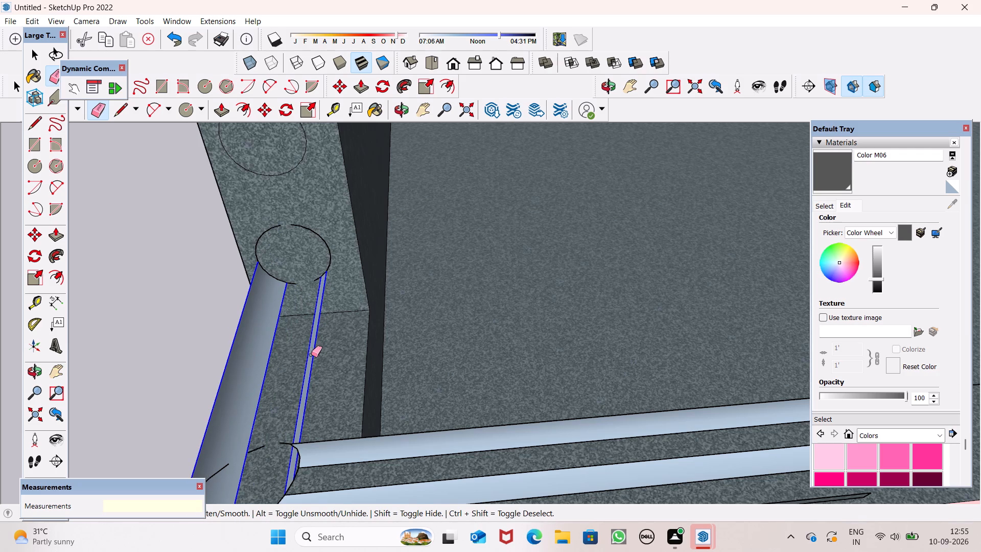
left_click_drag(311, 355, 291, 353)
Erase the side segment's last strip and its broken end circle against the raised parapet's end face.
left_click_drag(299, 216, 318, 288)
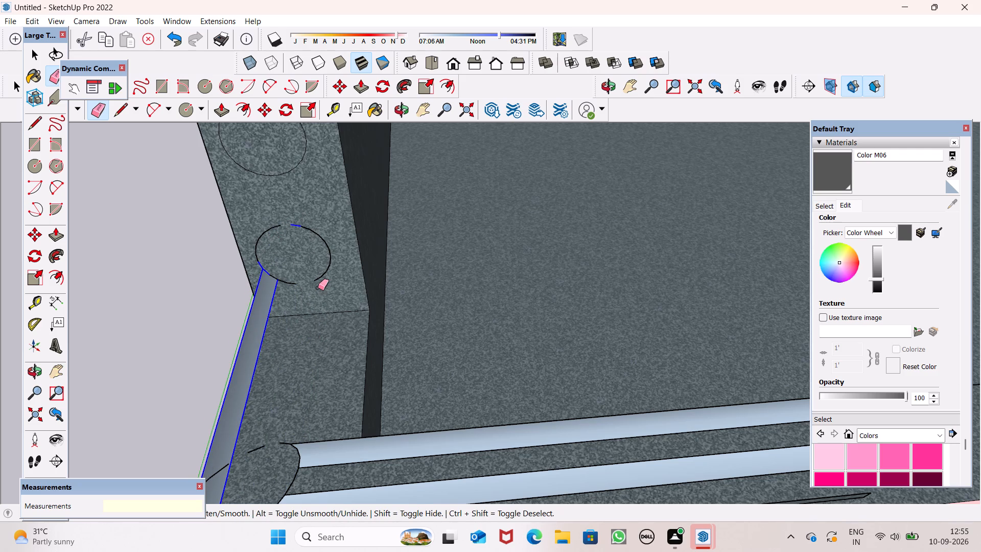
left_click_drag(318, 288, 334, 252)
left_click_drag(334, 252, 332, 230)
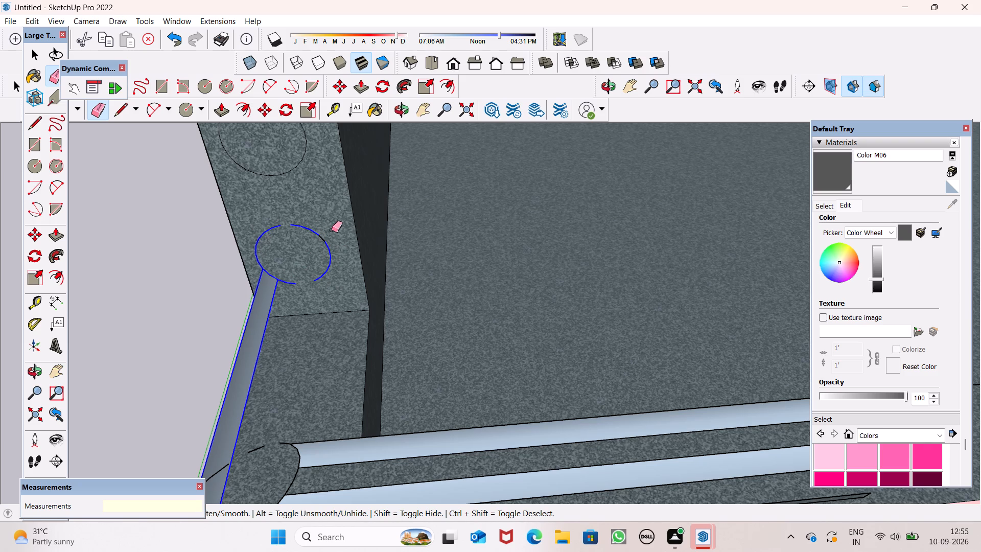
left_click_drag(332, 230, 314, 235)
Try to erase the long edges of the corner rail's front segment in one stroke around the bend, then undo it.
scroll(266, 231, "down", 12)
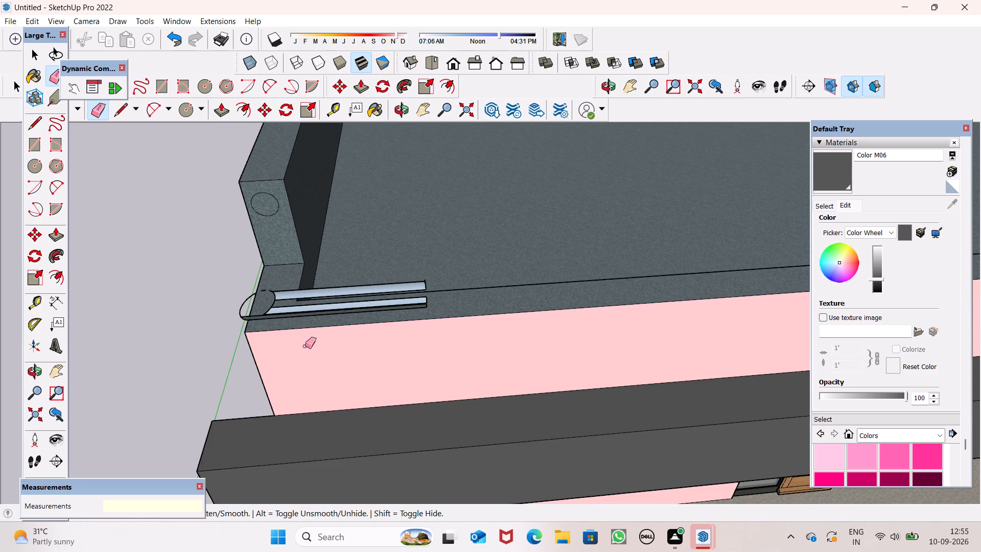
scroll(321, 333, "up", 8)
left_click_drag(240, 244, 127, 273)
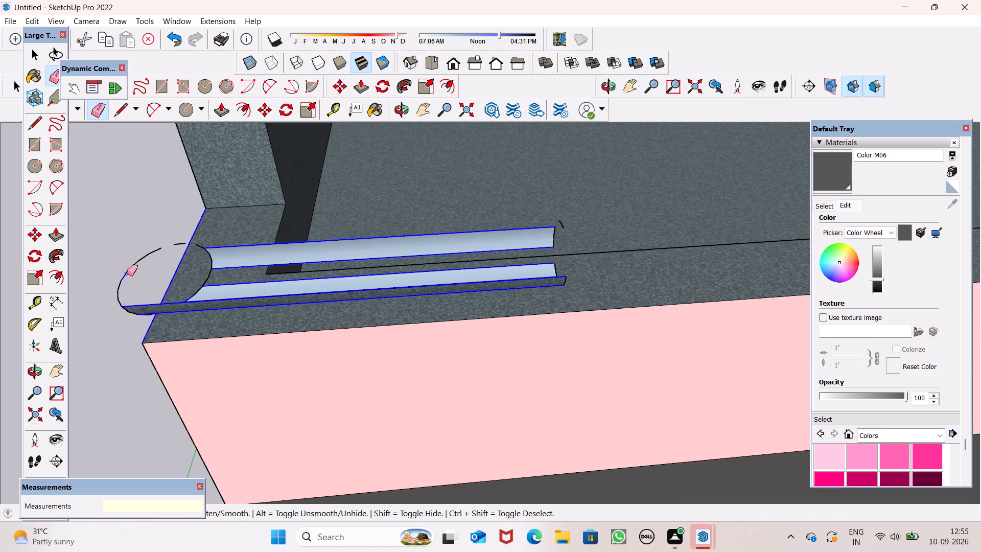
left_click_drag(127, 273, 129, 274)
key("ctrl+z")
Erase the remaining long edges and strips of the corner rail's front segment along the front parapet.
left_click_drag(255, 235, 250, 267)
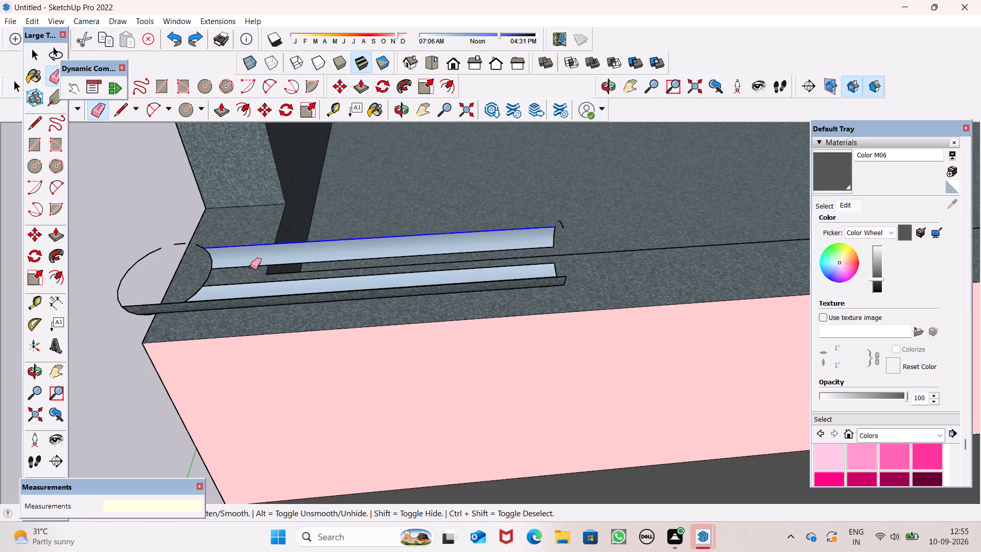
left_click_drag(250, 267, 213, 291)
left_click_drag(223, 288, 223, 293)
left_click_drag(243, 243, 244, 260)
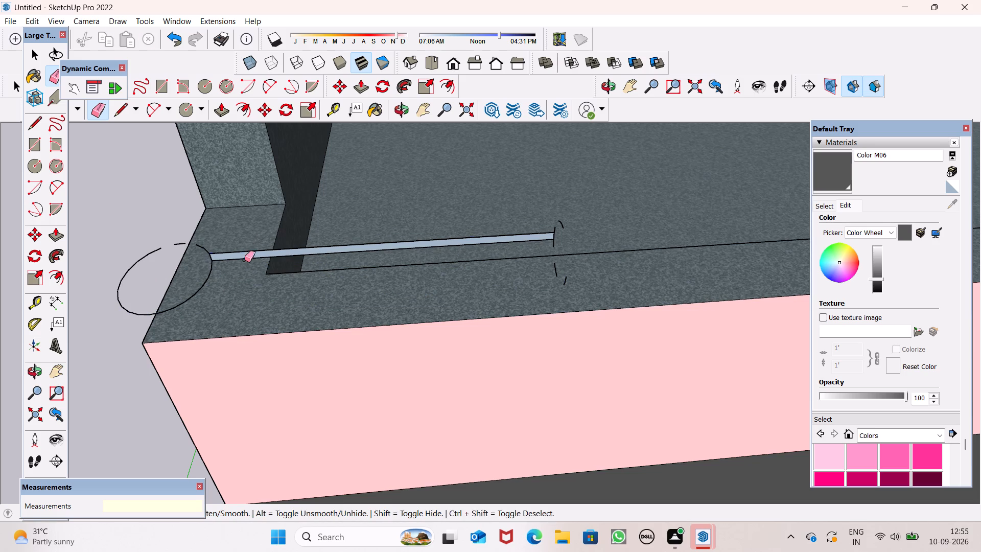
left_click_drag(244, 260, 233, 270)
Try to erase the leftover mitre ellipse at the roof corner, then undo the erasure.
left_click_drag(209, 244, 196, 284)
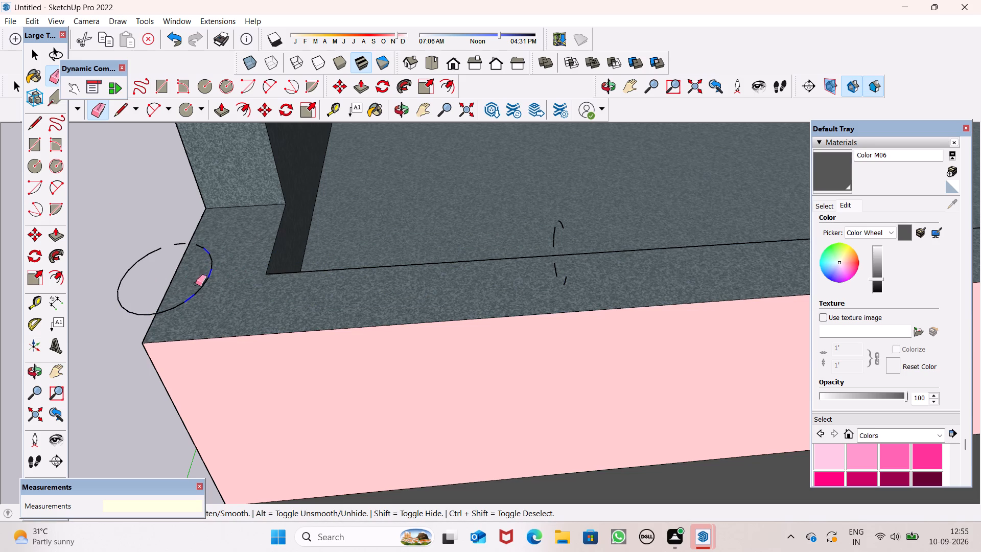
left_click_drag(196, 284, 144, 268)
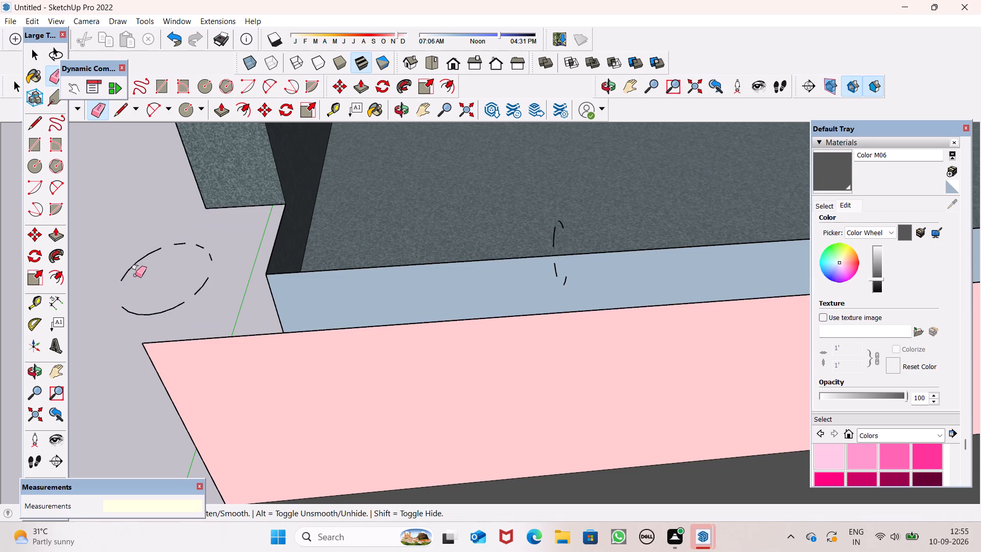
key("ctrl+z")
Erase the leftover arcs of the front segment's end circle above the front parapet.
left_click_drag(558, 224, 571, 225)
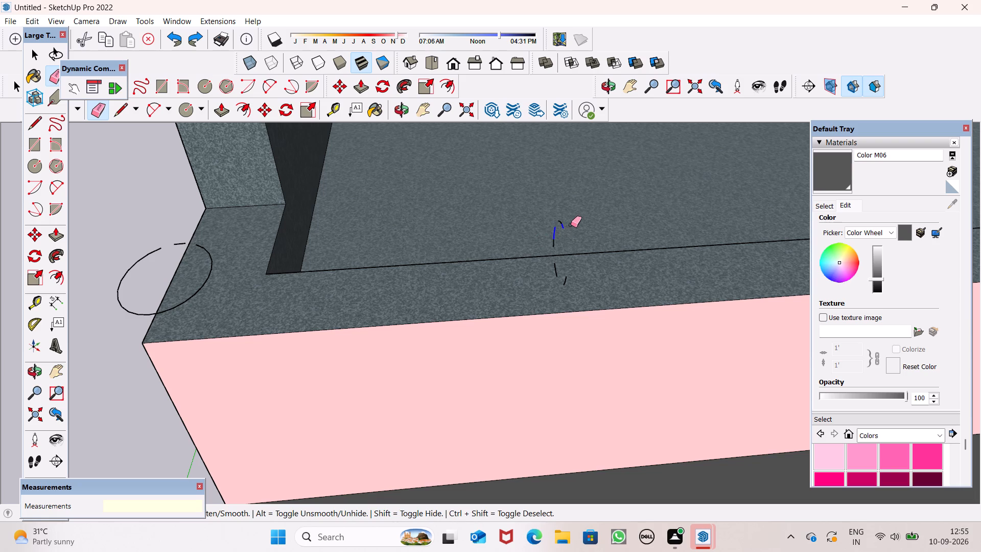
left_click_drag(571, 225, 545, 254)
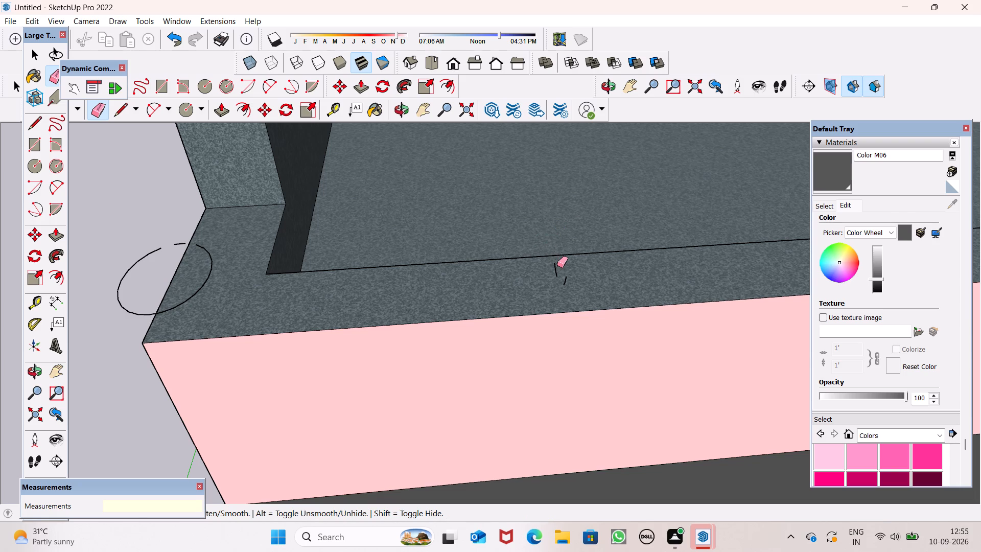
left_click_drag(557, 265, 544, 278)
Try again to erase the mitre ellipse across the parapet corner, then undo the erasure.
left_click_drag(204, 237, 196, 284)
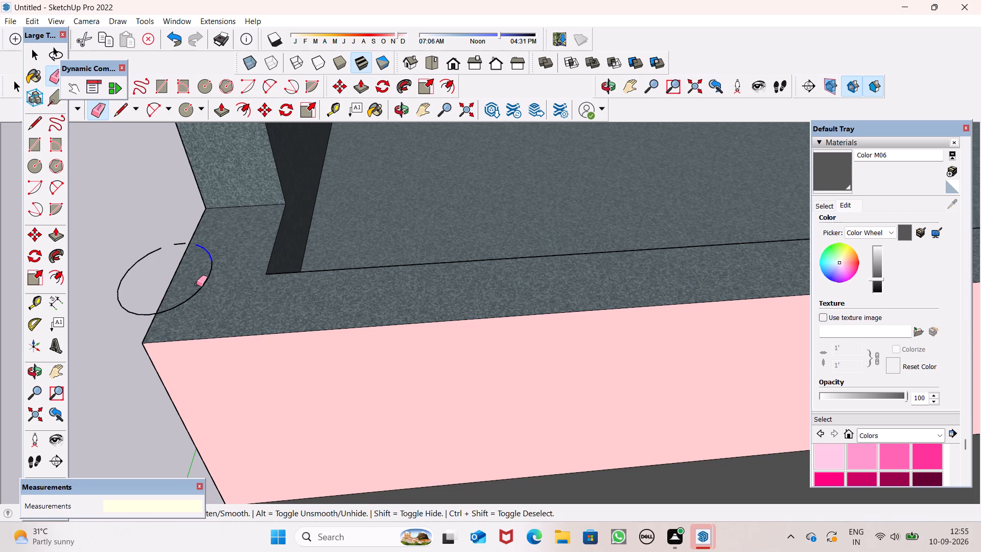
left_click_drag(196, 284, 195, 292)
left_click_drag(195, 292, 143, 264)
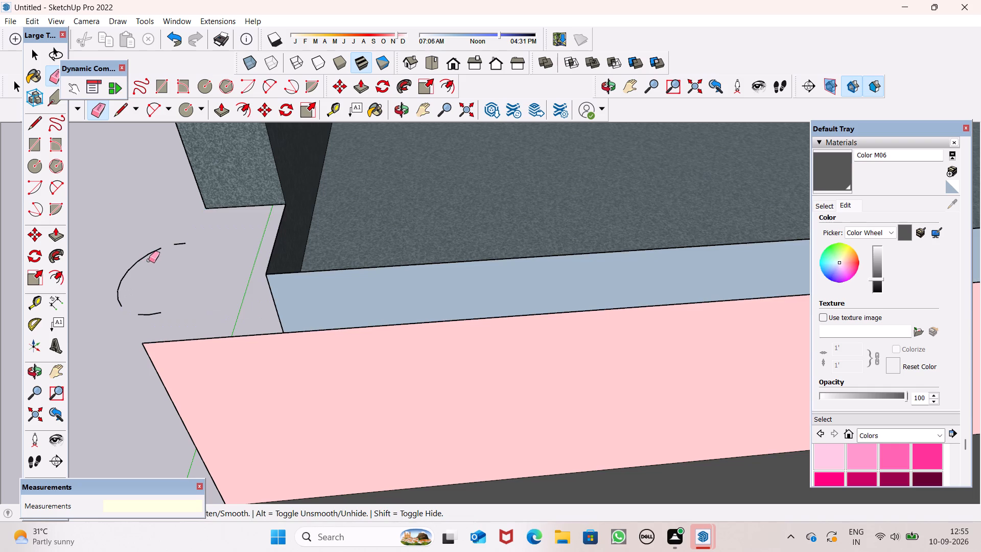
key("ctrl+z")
Erase the mitre ellipse at the roof corner piece by piece, keeping the parapet's edges, and leave the Eraser.
left_click_drag(167, 239, 138, 309)
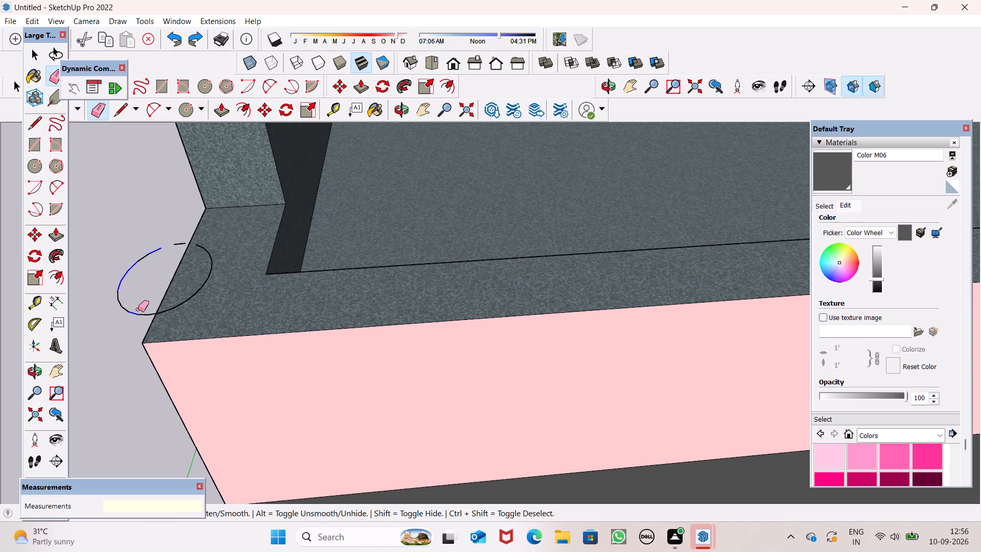
left_click_drag(138, 309, 143, 256)
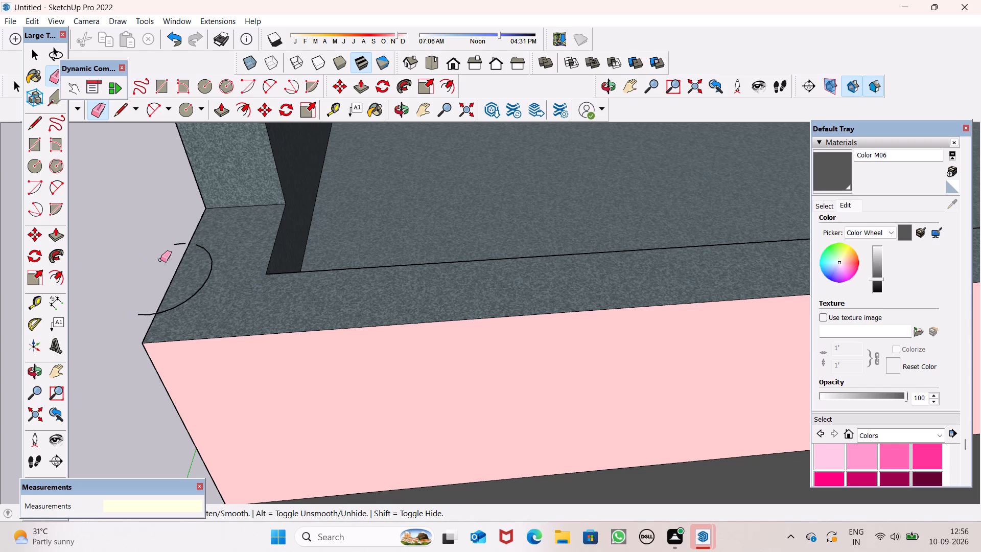
scroll(151, 314, "up", 5)
left_click_drag(150, 309, 145, 320)
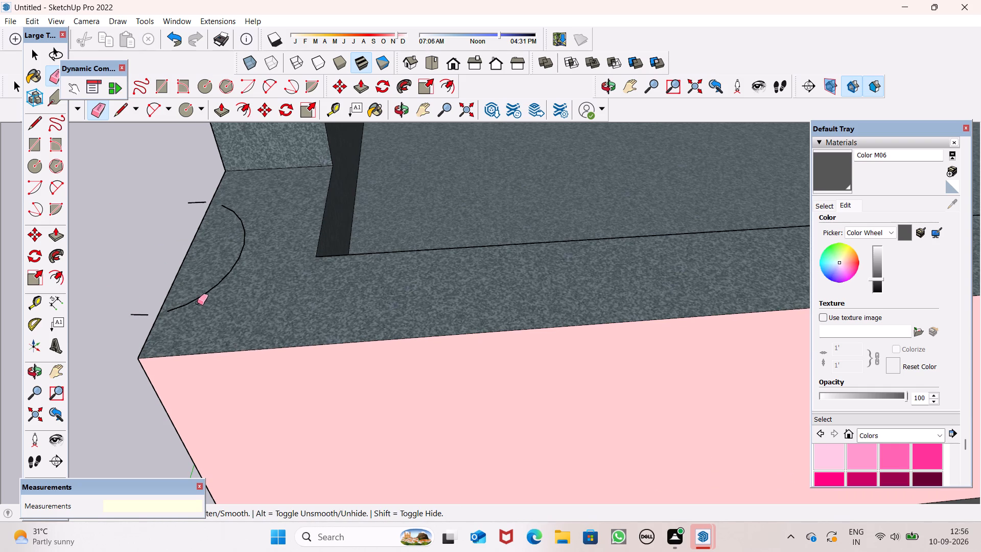
left_click_drag(196, 295, 192, 304)
left_click_drag(194, 284, 176, 313)
left_click_drag(147, 301, 134, 310)
left_click_drag(134, 310, 150, 277)
left_click(192, 201)
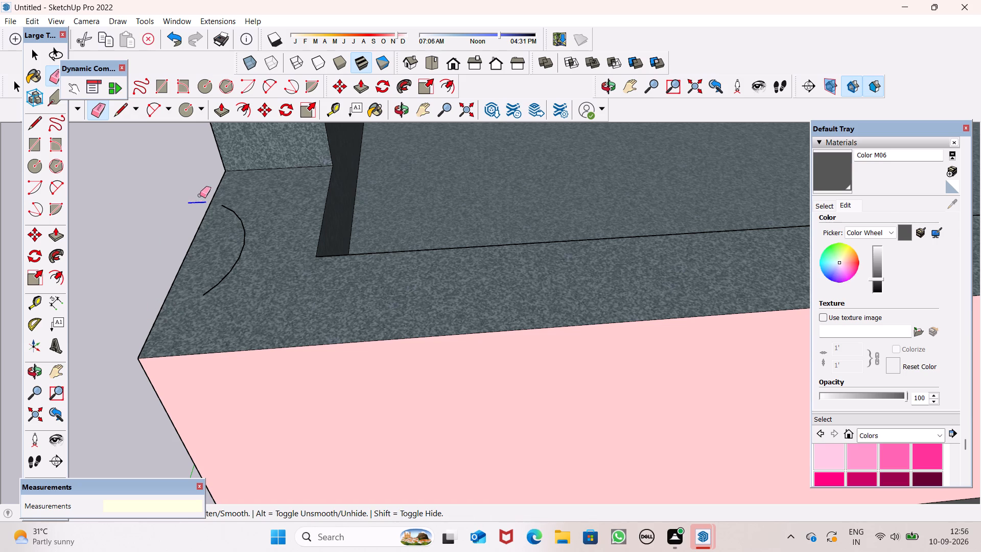
left_click_drag(231, 236, 229, 263)
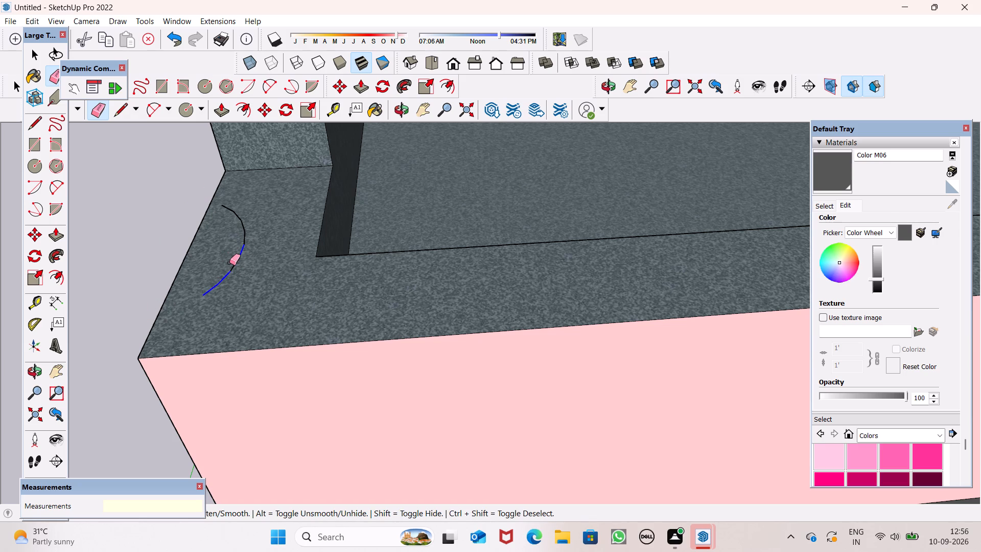
left_click_drag(229, 263, 239, 212)
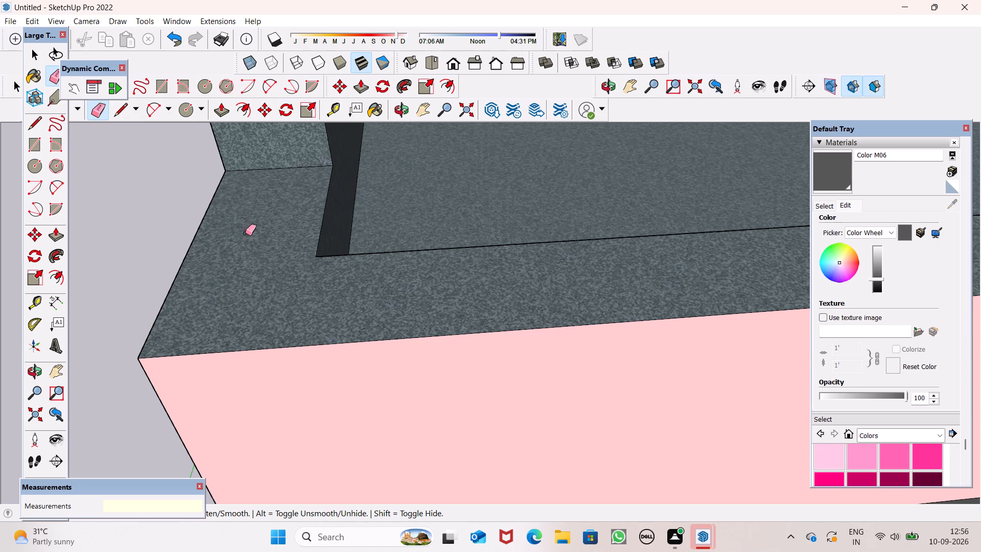
scroll(242, 248, "down", 9)
key("space")
key("space")
Move the small circle from the end face of the side roof parapet about 23' away into the empty space beside the house.
scroll(286, 264, "down", 9)
scroll(292, 240, "up", 1)
scroll(292, 240, "down", 6)
scroll(272, 233, "up", 1)
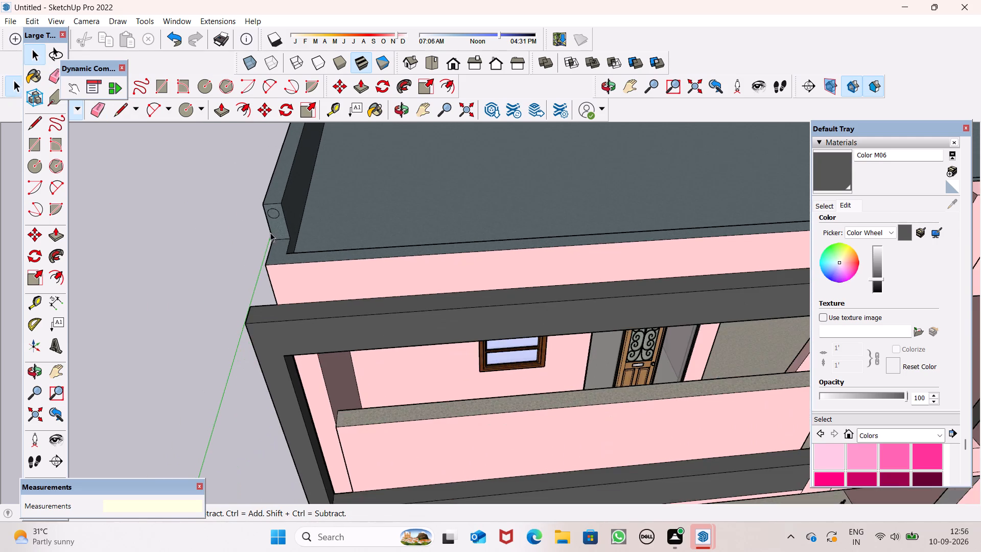
scroll(270, 233, "up", 2)
scroll(269, 227, "down", 13)
scroll(574, 303, "down", 6)
middle_click_drag(577, 313, 532, 325)
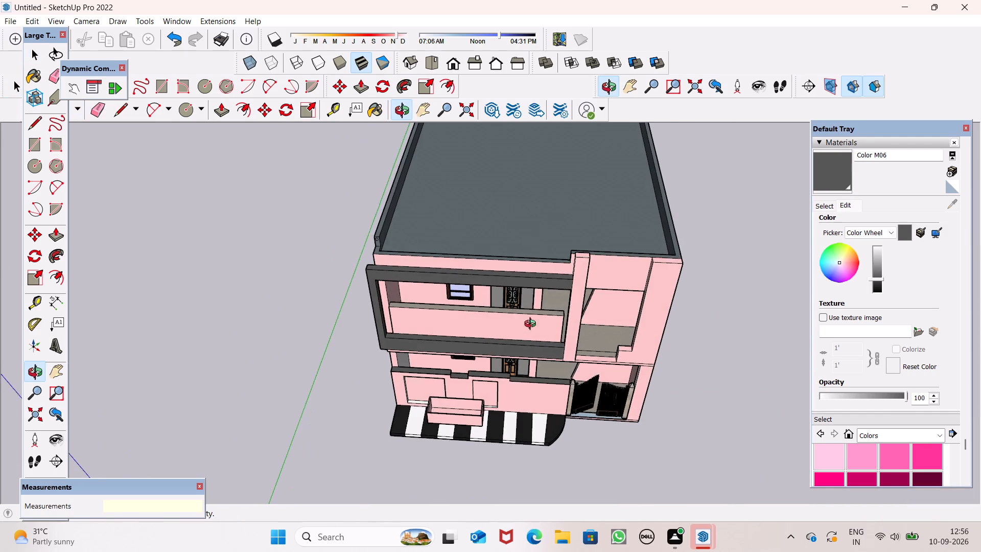
middle_click_drag(532, 325, 528, 319)
scroll(360, 247, "up", 7)
left_click(398, 223)
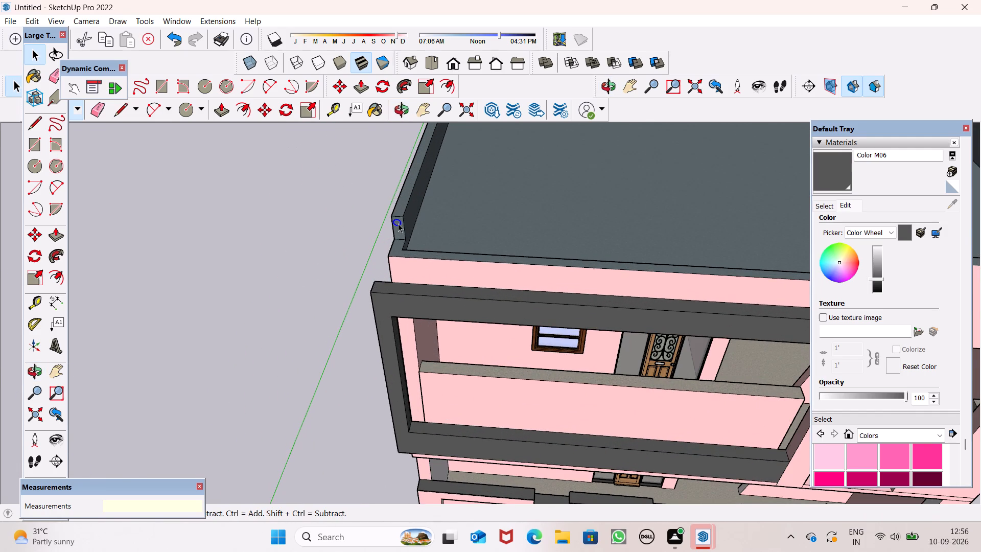
key("m")
key("Return")
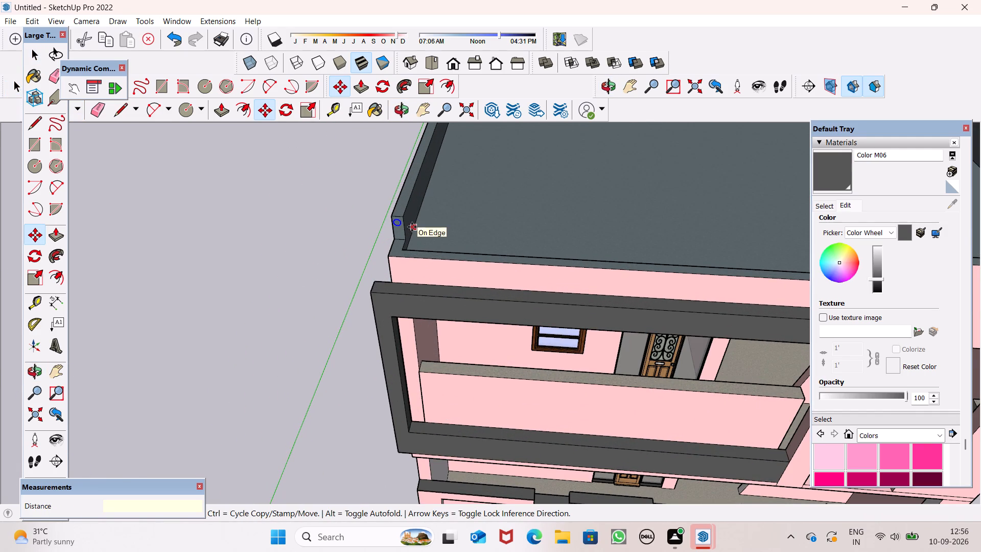
left_click_drag(398, 224, 396, 226)
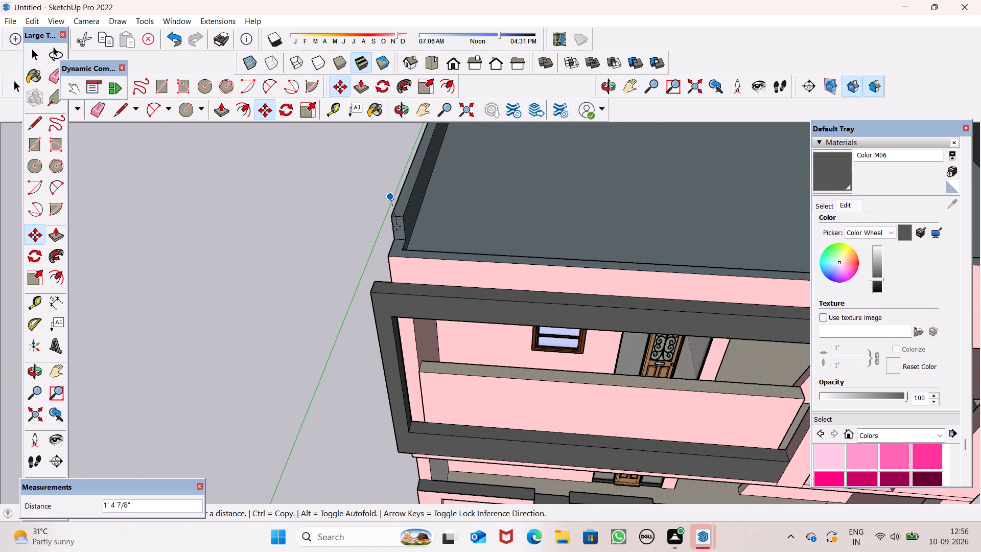
left_click_drag(396, 226, 143, 419)
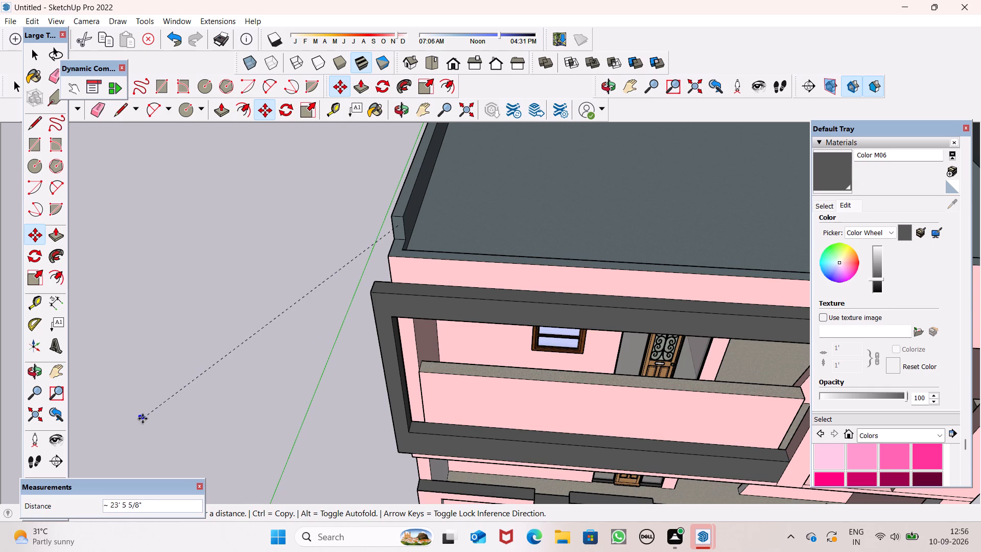
left_click_drag(143, 419, 146, 419)
Dimension the low ledge at the front roof corner, between the side parapet's end face and the front edge.
scroll(254, 303, "down", 8)
scroll(317, 320, "up", 4)
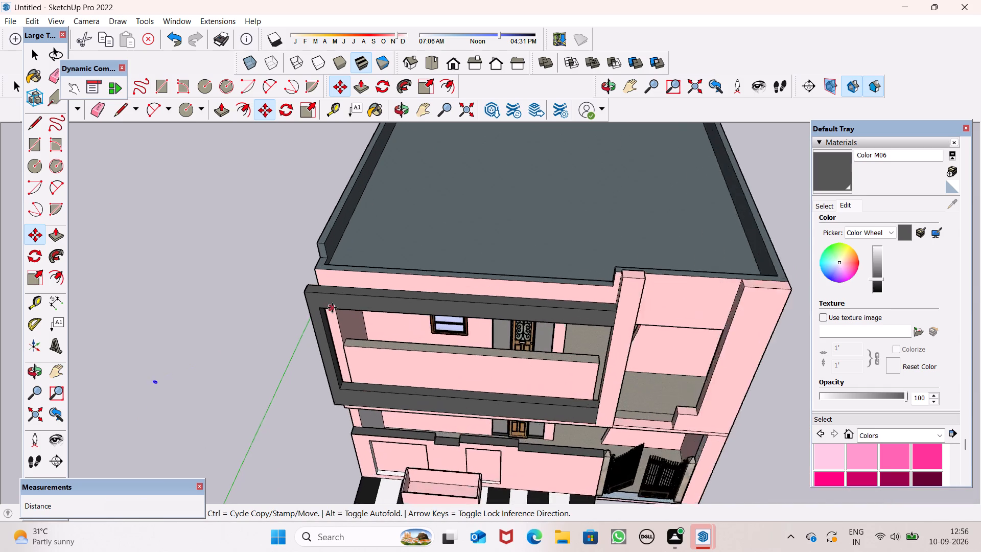
scroll(332, 308, "up", 6)
left_click(115, 112)
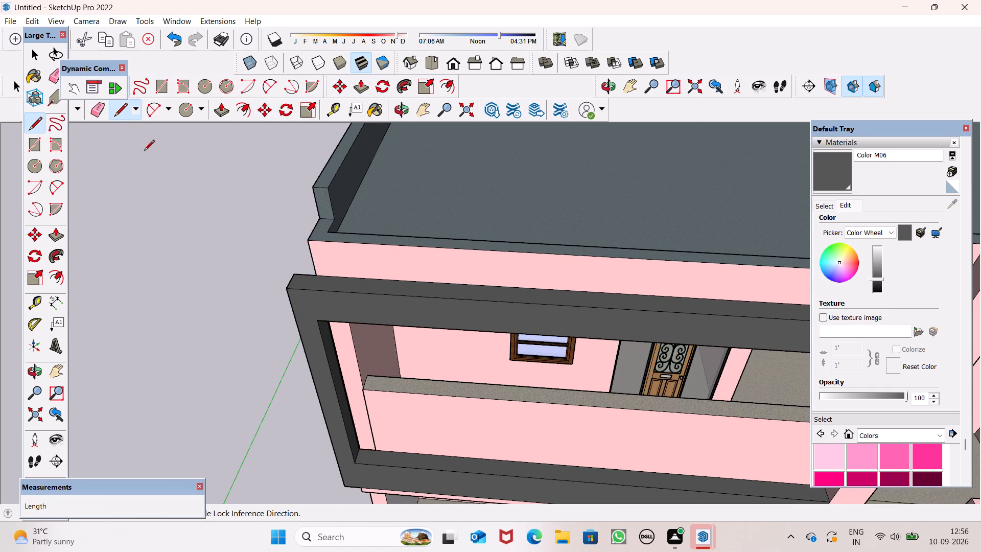
scroll(143, 173, "up", 1)
left_click(61, 298)
scroll(368, 223, "up", 2)
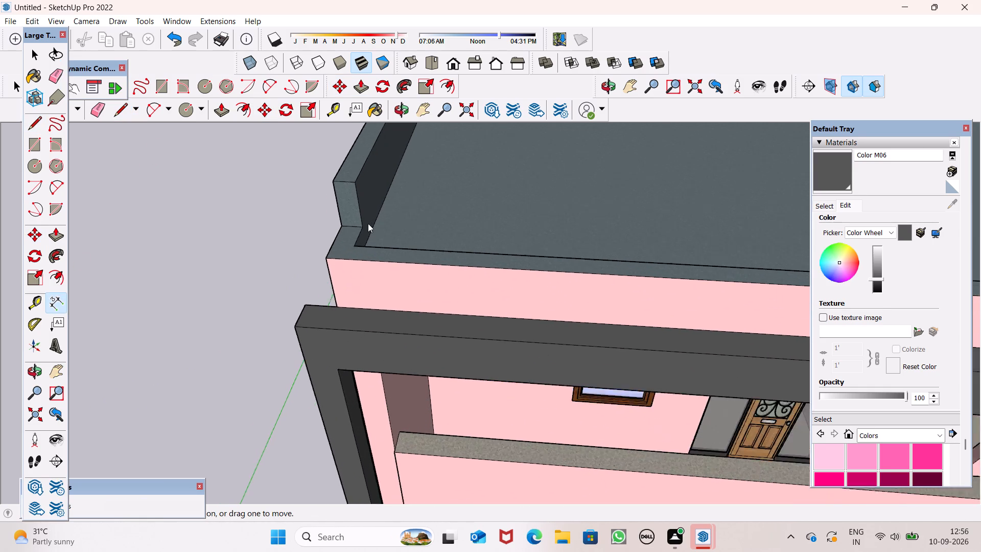
scroll(368, 223, "up", 5)
left_click(358, 234)
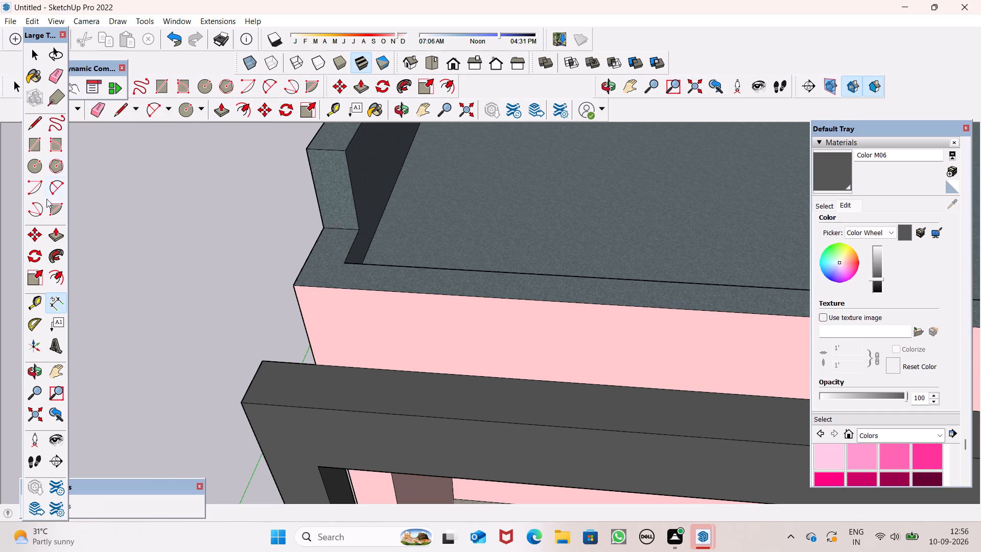
left_click(57, 301)
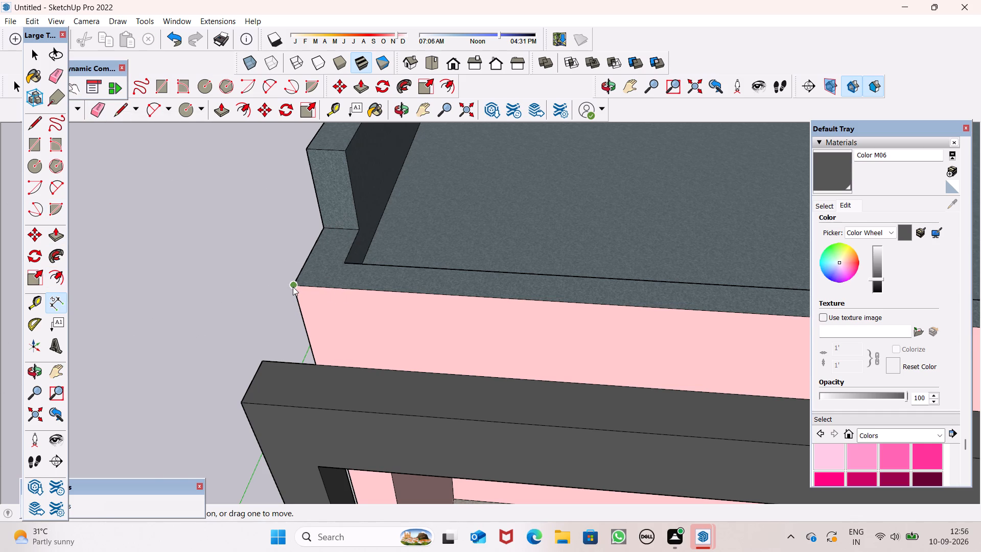
Measure the short top edge at the roof's front corner, from the outer corner to the base of the raised parapet.
left_click(293, 287)
left_click(321, 229)
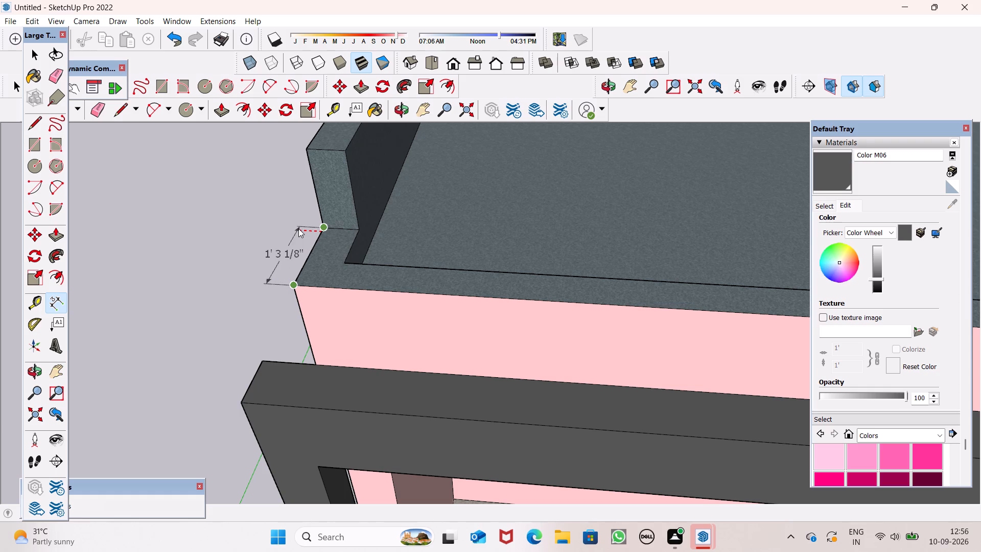
key("space")
Move the small loose circle beside the house about 21' 8" toward the striped paving at the front.
scroll(279, 210, "down", 12)
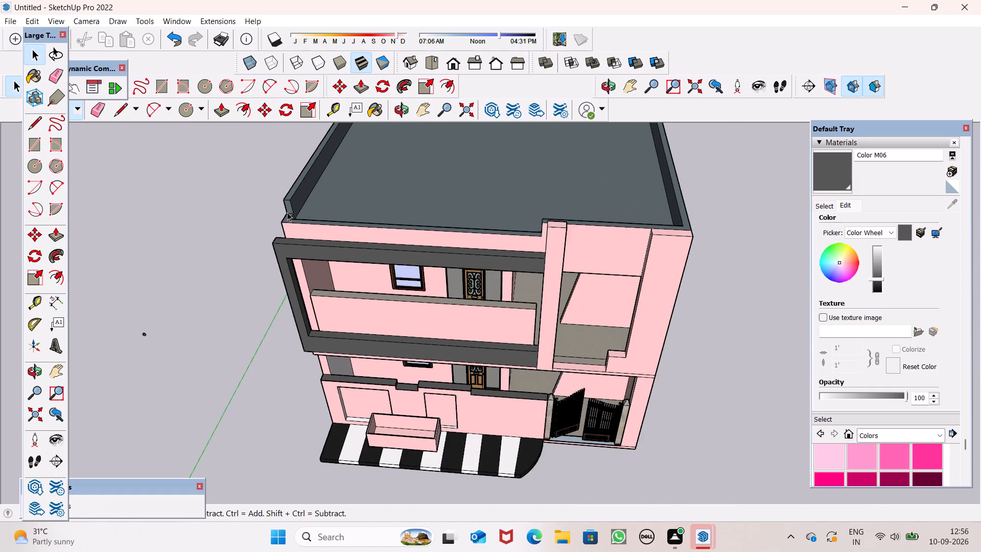
scroll(318, 224, "down", 4)
scroll(306, 346, "down", 1)
scroll(228, 379, "up", 9)
scroll(253, 301, "down", 9)
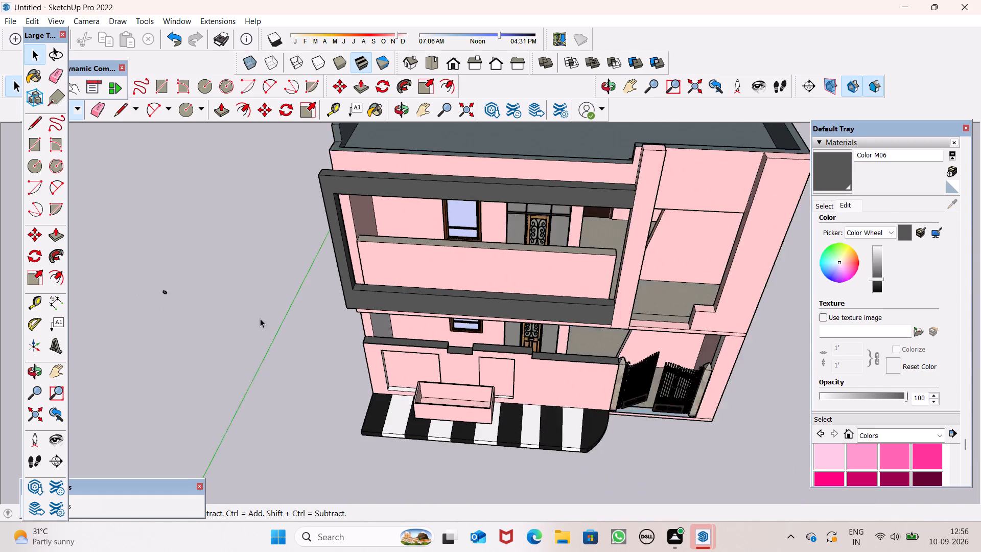
middle_click_drag(251, 344, 357, 302)
scroll(320, 271, "down", 13)
scroll(265, 351, "up", 18)
scroll(220, 279, "up", 9)
scroll(220, 278, "down", 5)
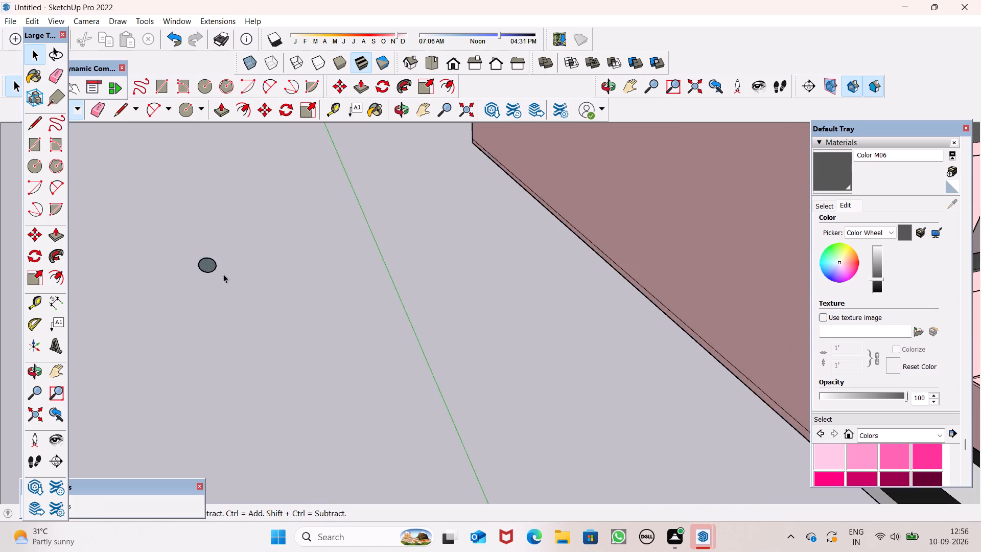
scroll(223, 274, "down", 20)
scroll(223, 274, "down", 1)
scroll(291, 273, "up", 4)
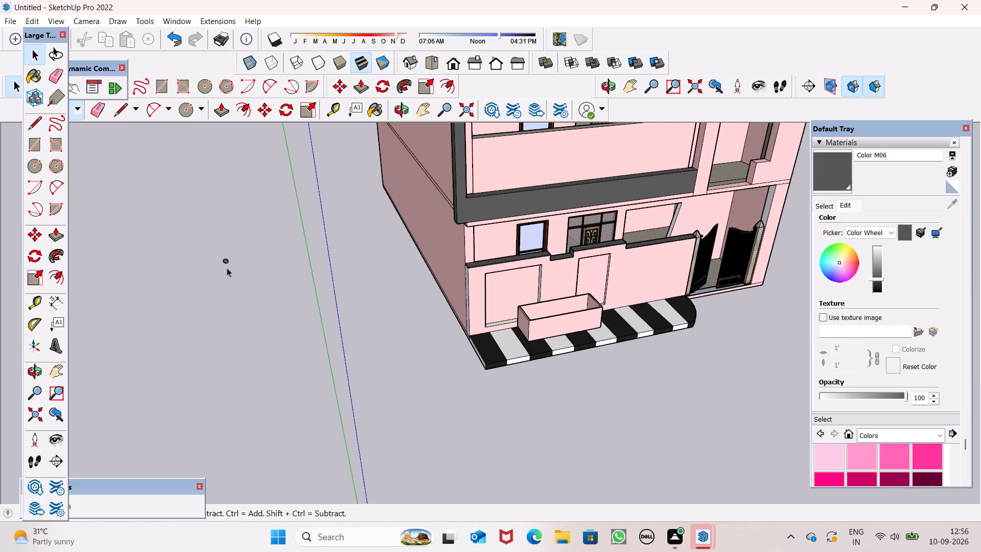
left_click(224, 261)
scroll(242, 251, "down", 9)
scroll(132, 241, "down", 7)
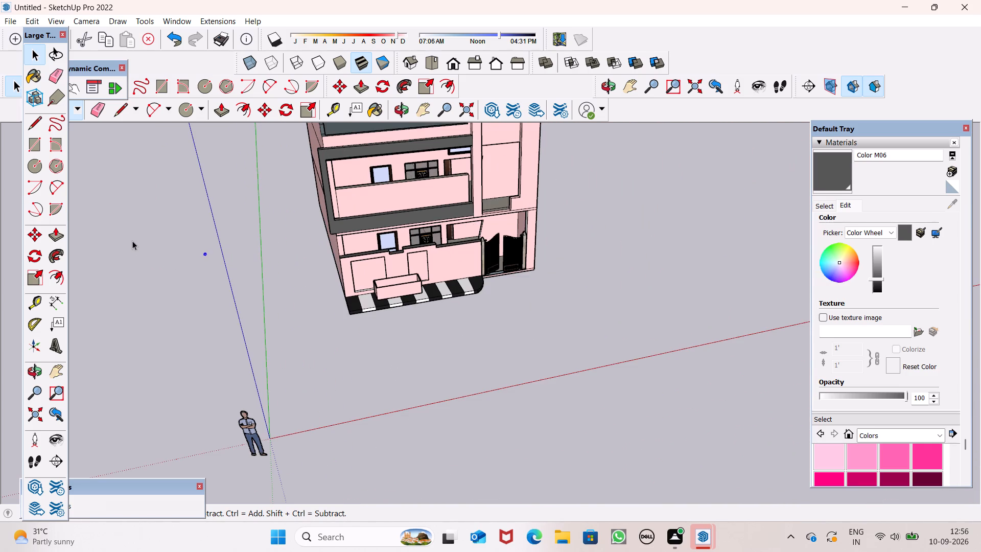
key("m")
key("Return")
left_click_drag(203, 275, 265, 328)
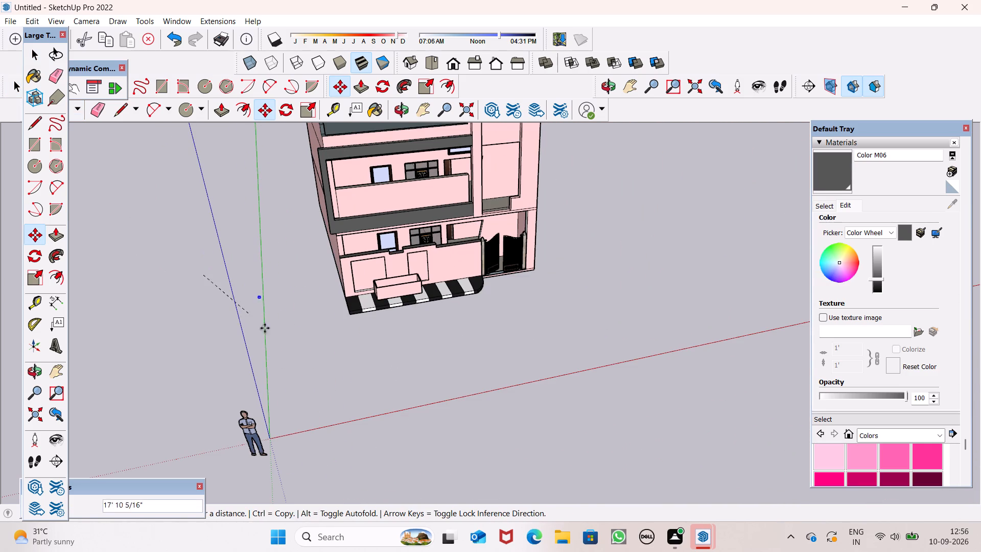
left_click_drag(265, 328, 297, 315)
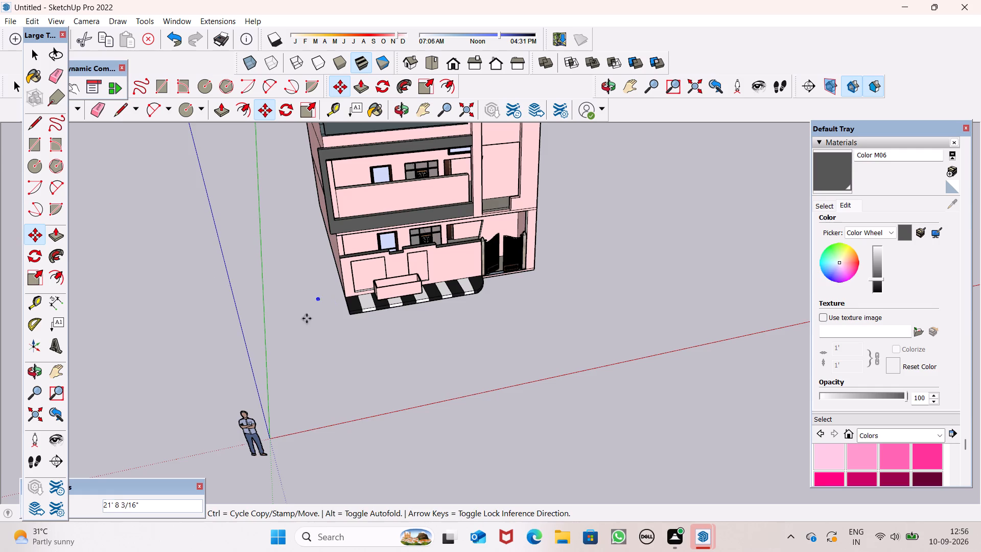
Move the small circle about 1' 9" further toward the striped paving and deselect it.
scroll(468, 303, "down", 7)
middle_click_drag(491, 327, 378, 330)
scroll(378, 297, "up", 10)
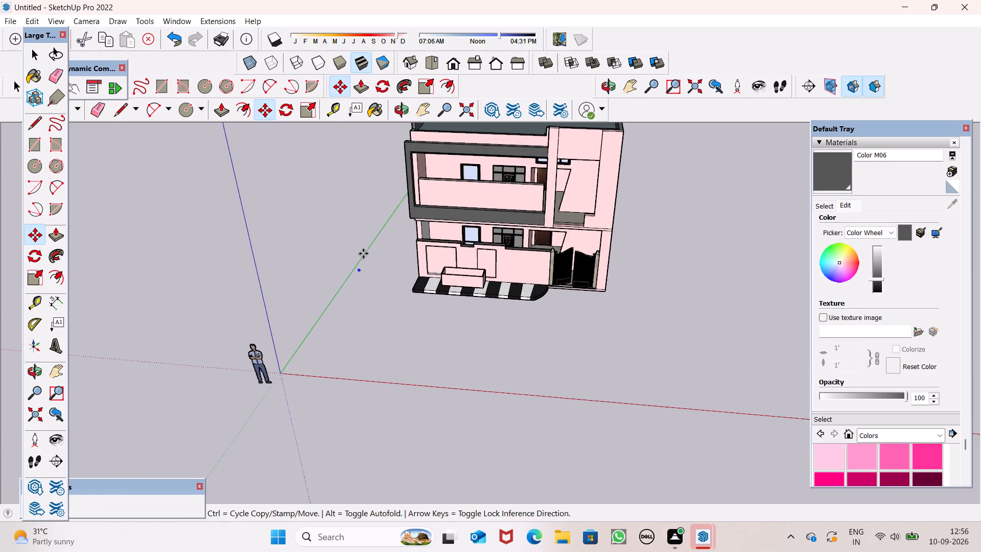
scroll(363, 254, "up", 14)
left_click(399, 363)
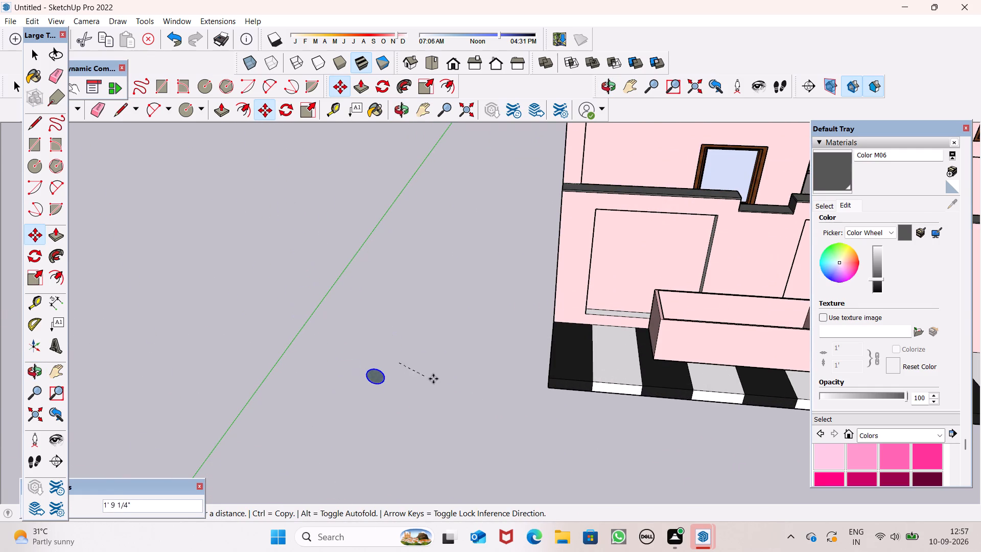
left_click(435, 378)
key("Return")
left_click(433, 376)
key("space")
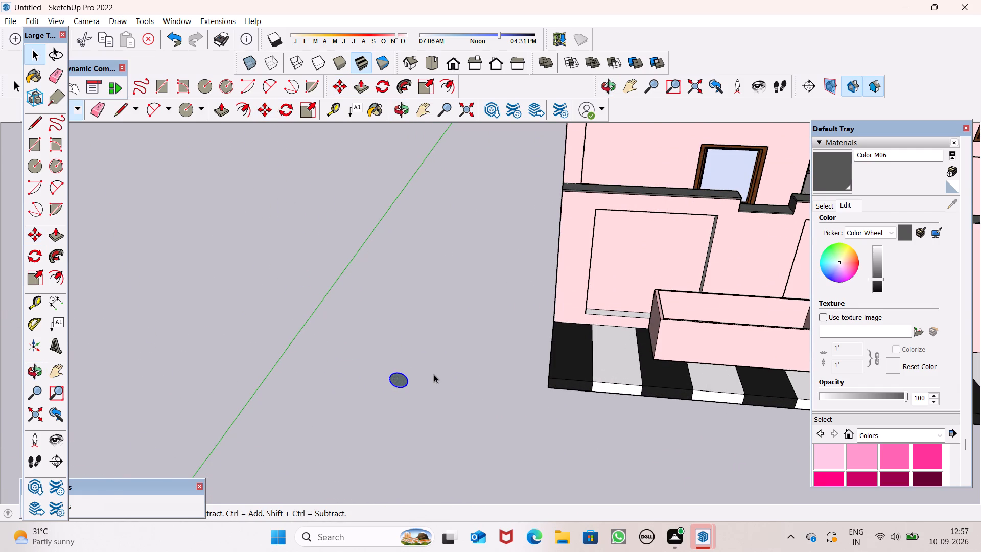
key("space")
left_click(437, 374)
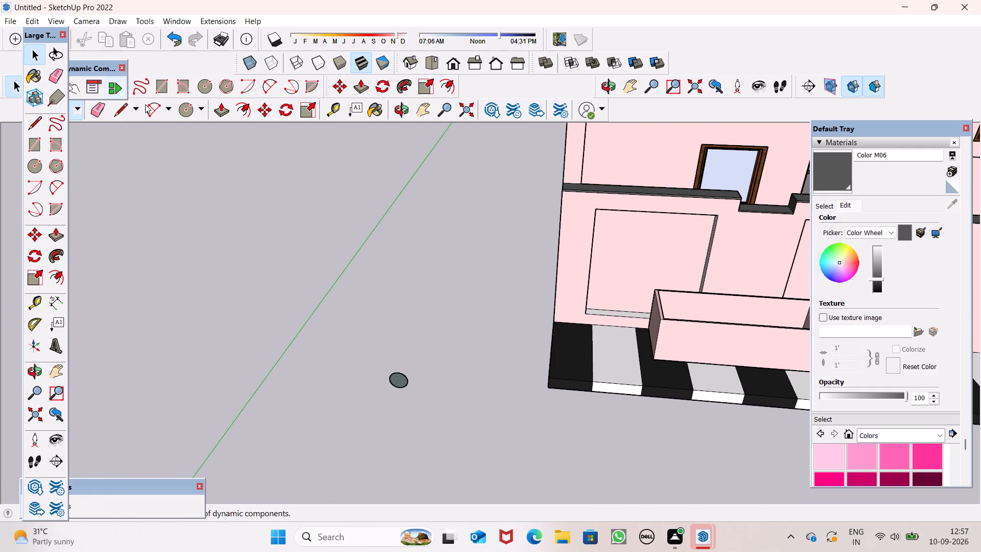
Draw a 10" line from the small circle's centre along the green axis, away from the house.
left_click(128, 114)
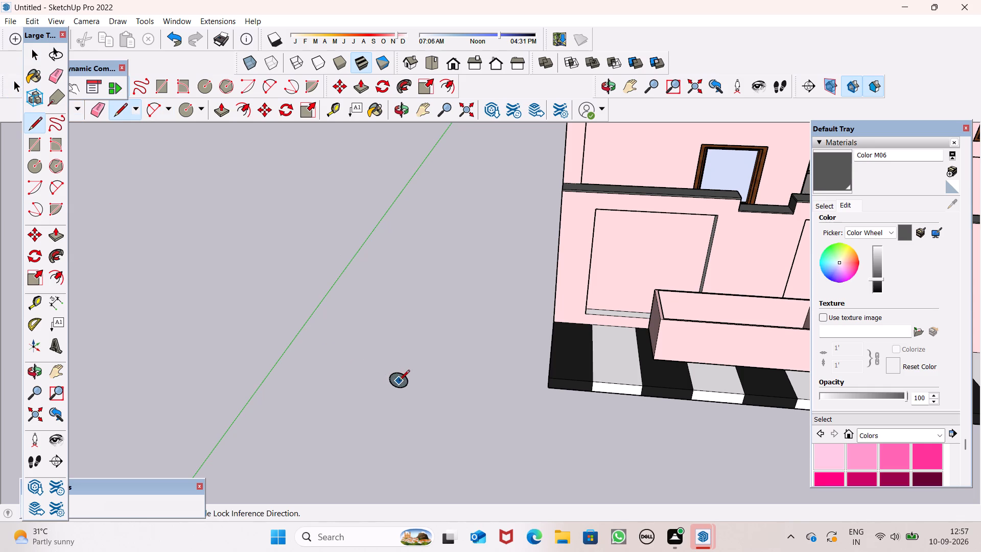
middle_click_drag(399, 405, 424, 361)
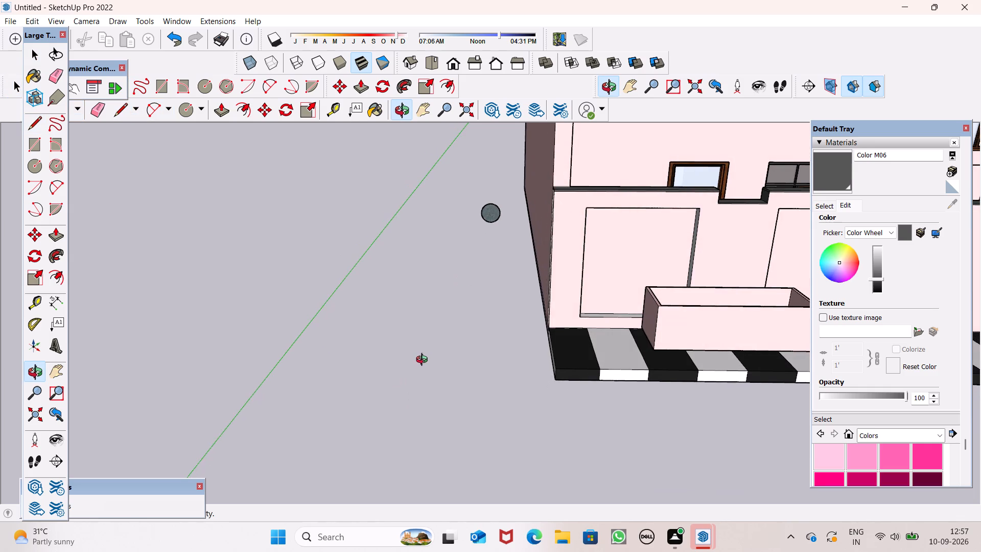
middle_click_drag(424, 361, 418, 365)
scroll(472, 260, "up", 5)
scroll(470, 235, "down", 5)
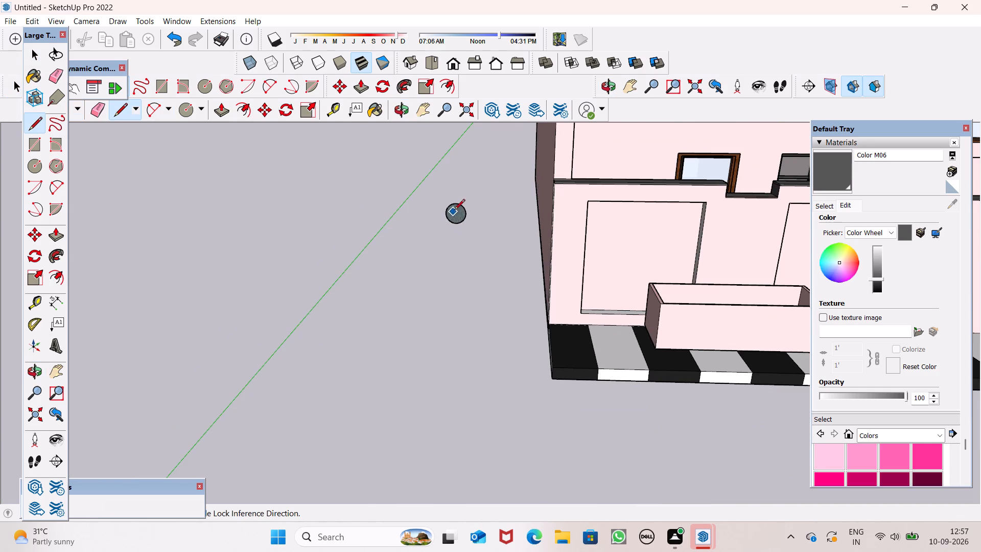
scroll(457, 216, "up", 6)
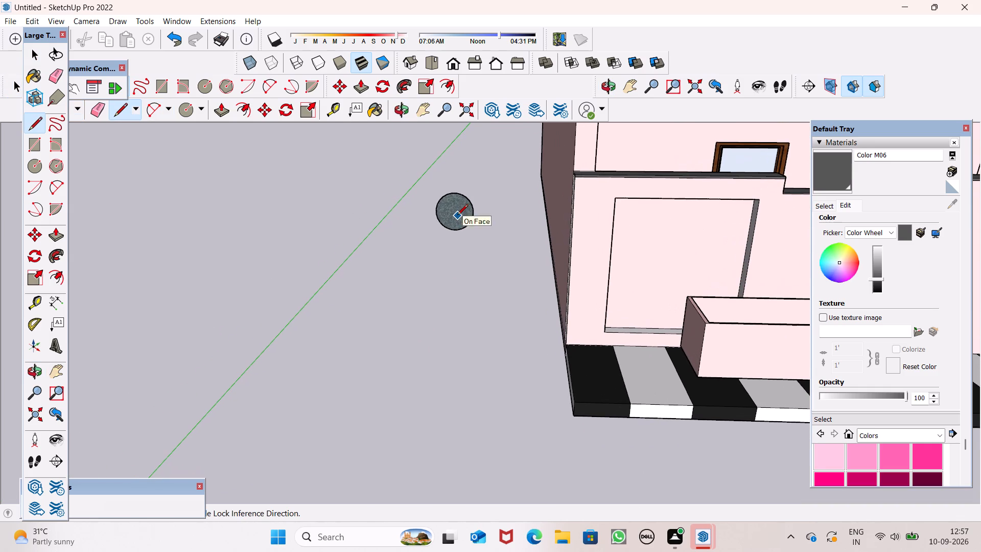
middle_click_drag(456, 216, 425, 237)
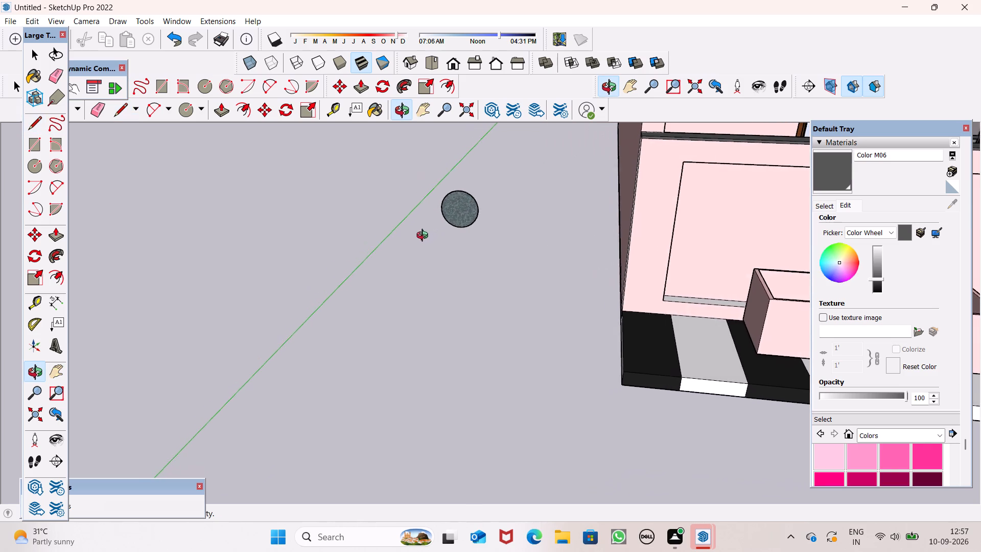
middle_click_drag(425, 237, 423, 237)
scroll(472, 188, "up", 7)
scroll(476, 185, "down", 11)
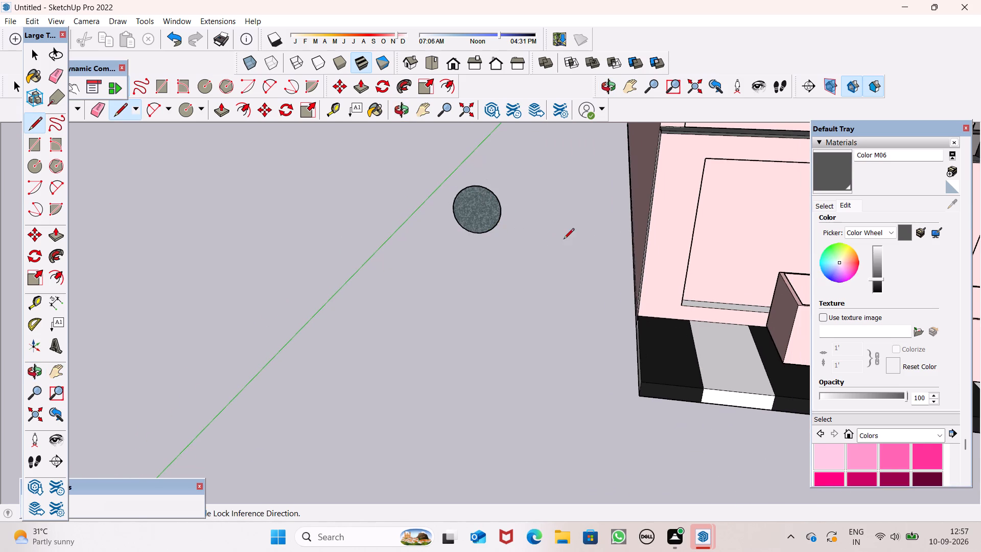
middle_click_drag(573, 238, 545, 264)
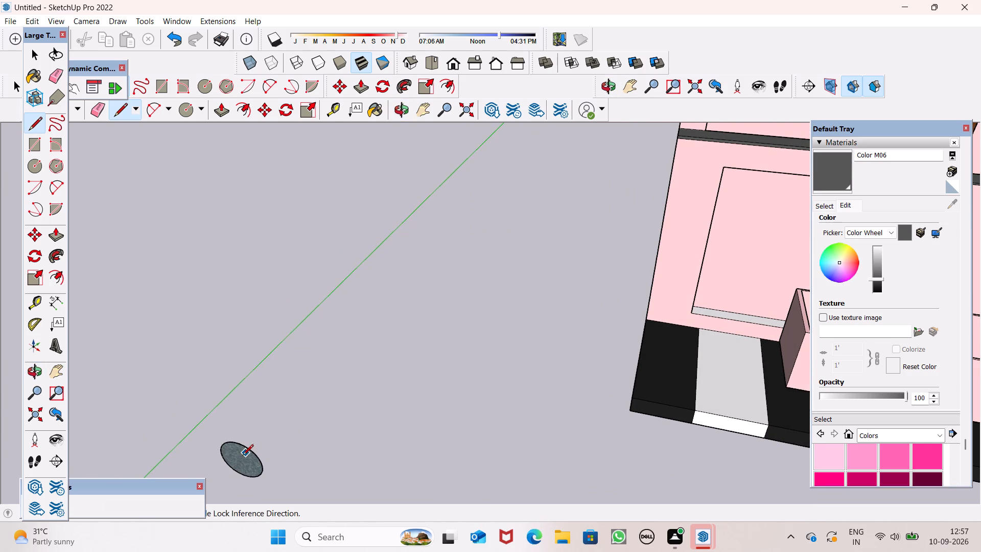
middle_click_drag(240, 473, 262, 432)
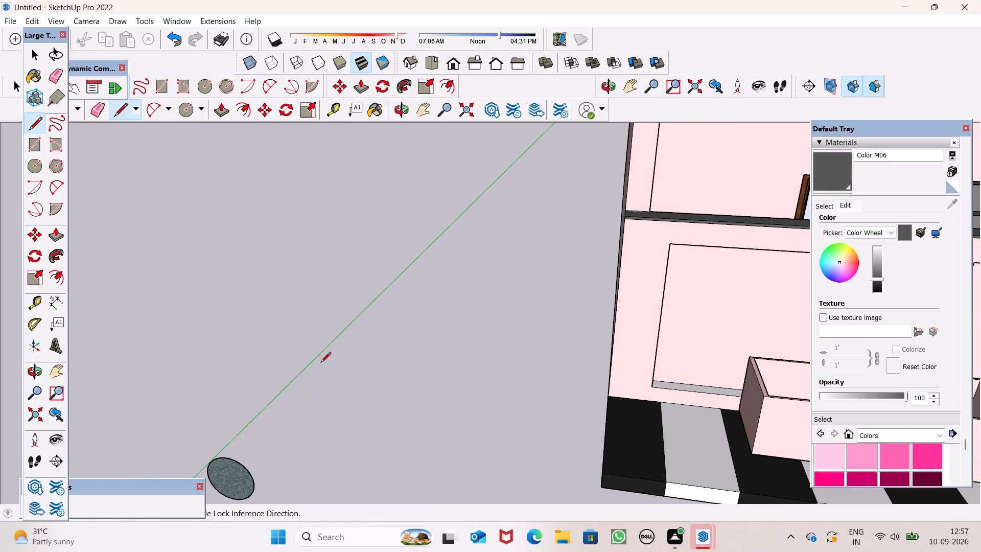
scroll(351, 305, "down", 6)
scroll(339, 370, "up", 6)
scroll(310, 277, "up", 8)
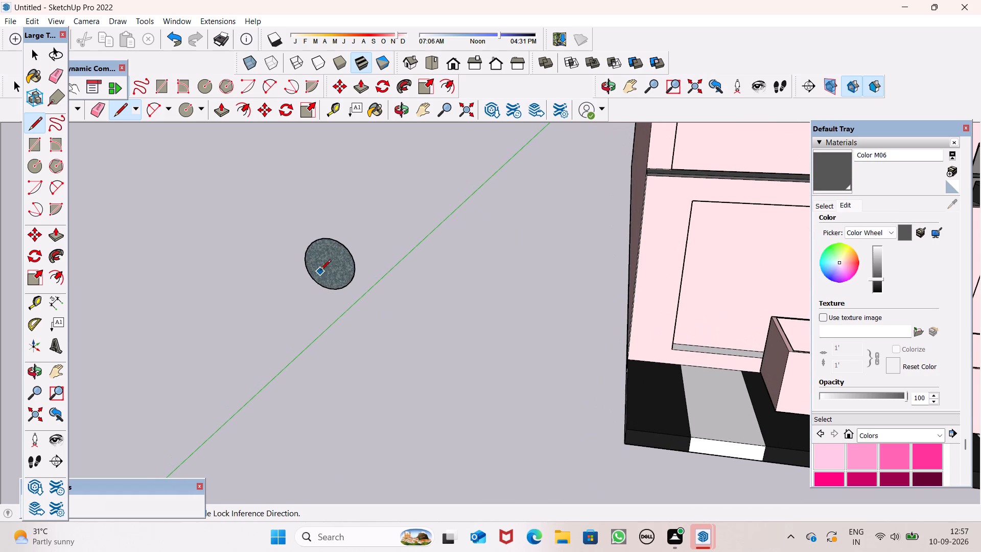
left_click(326, 268)
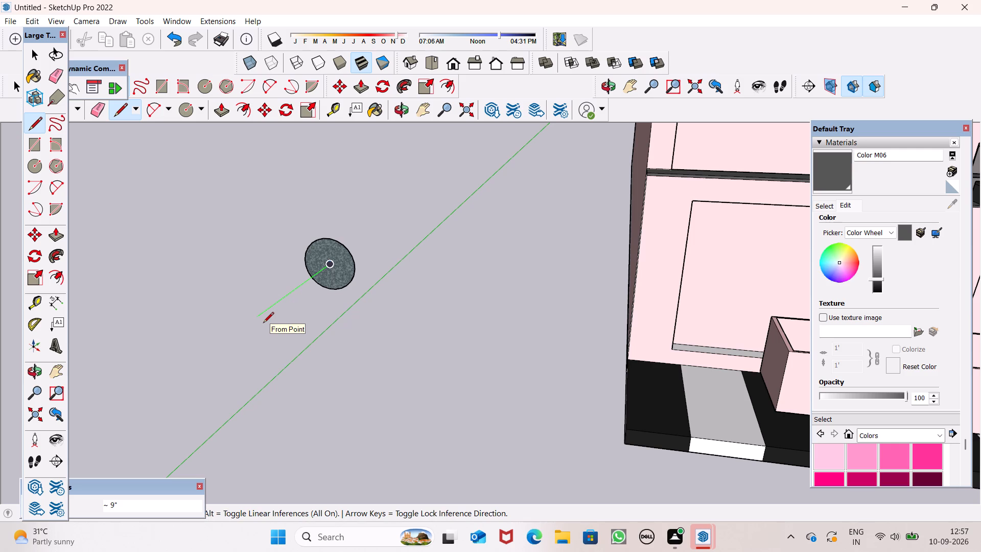
key("1")
key("0")
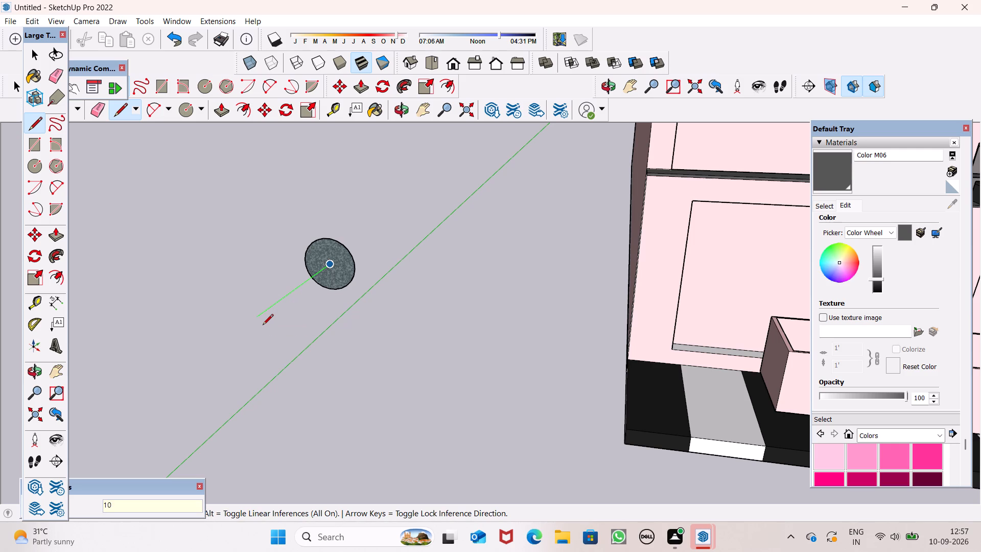
key("shift+quotedbl")
key("Return")
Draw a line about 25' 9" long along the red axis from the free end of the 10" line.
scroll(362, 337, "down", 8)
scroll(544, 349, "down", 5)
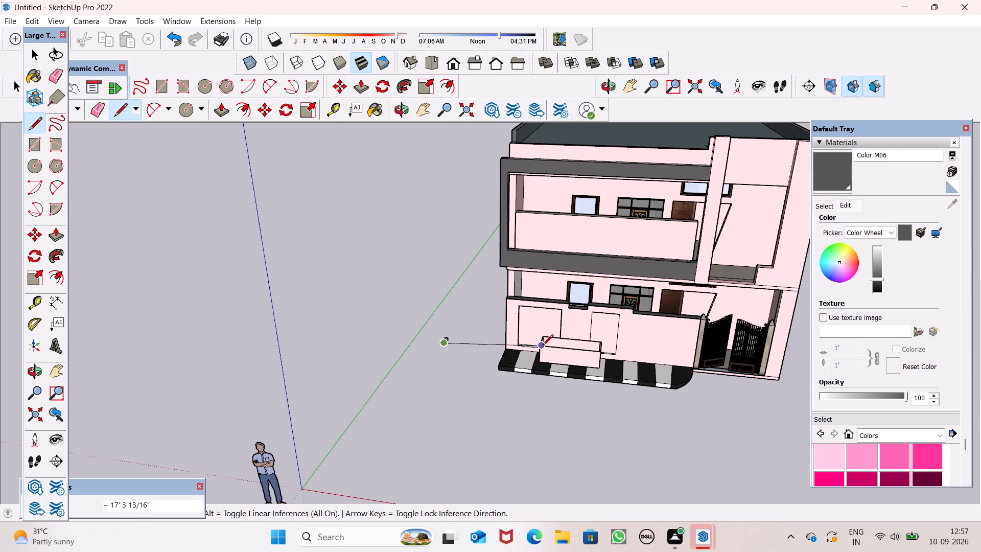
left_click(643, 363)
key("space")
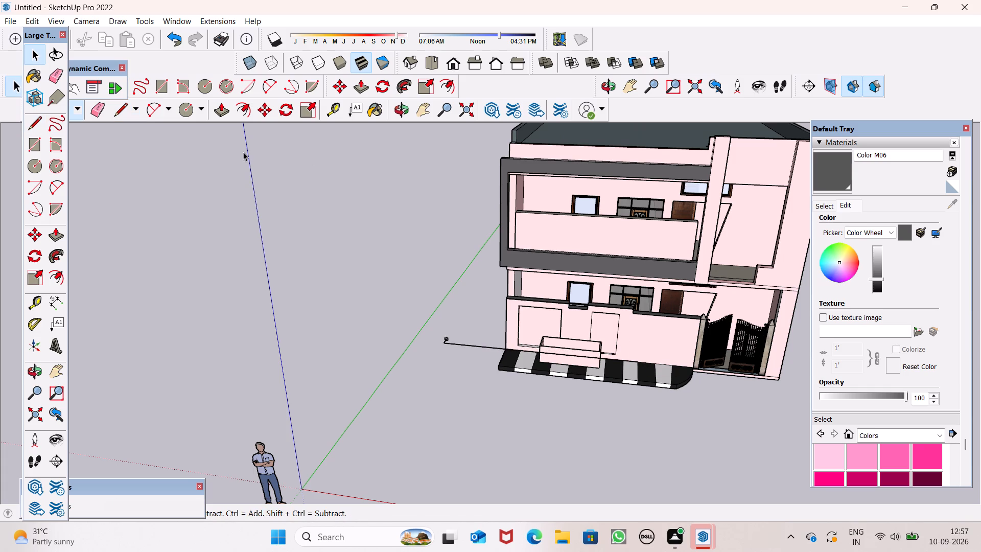
Measure the roof's front edge from the step beside the tall pillar to the far front corner.
left_click(64, 313)
scroll(92, 227, "down", 7)
scroll(356, 194, "up", 8)
middle_click_drag(409, 177, 417, 352)
scroll(354, 250, "up", 2)
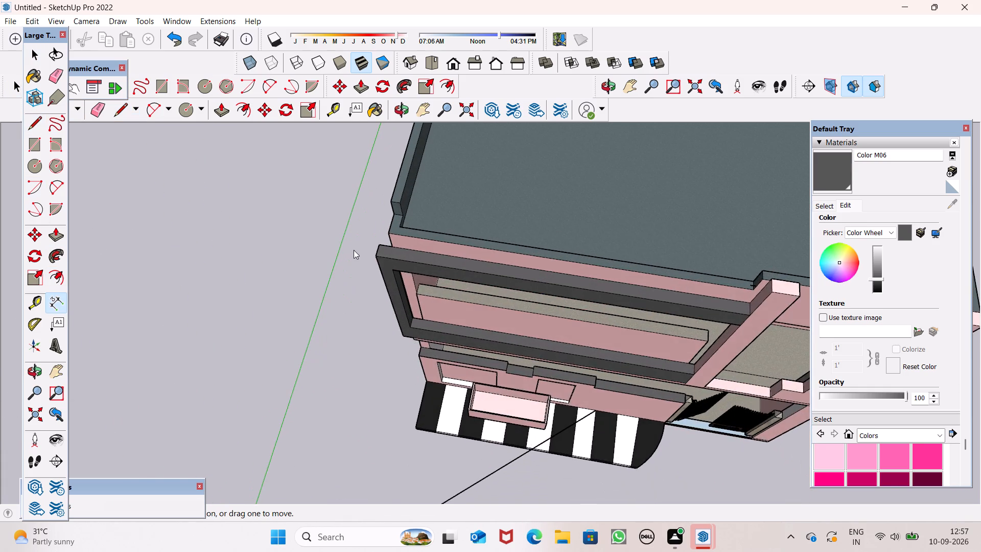
scroll(354, 250, "up", 4)
scroll(458, 200, "down", 6)
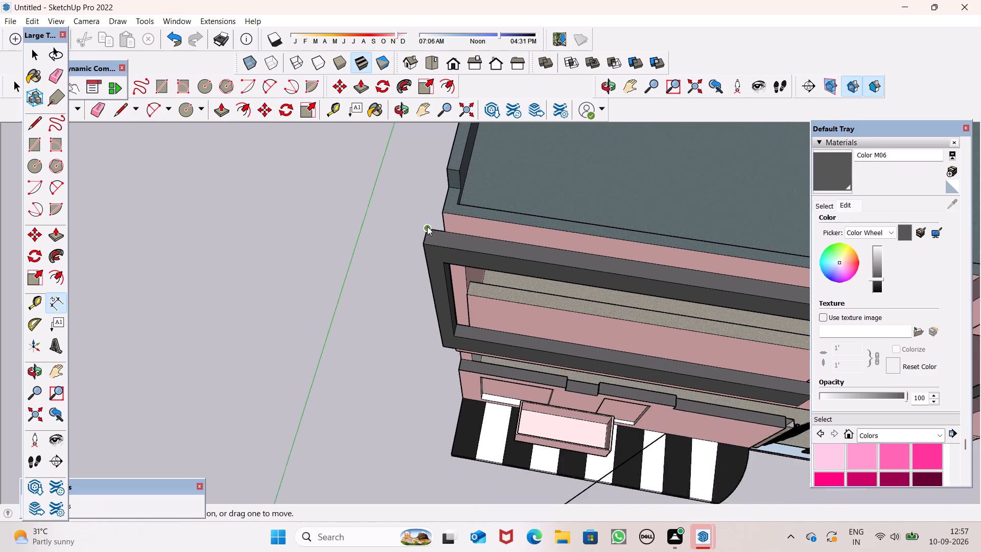
scroll(402, 189, "down", 7)
scroll(721, 217, "up", 6)
scroll(642, 262, "up", 6)
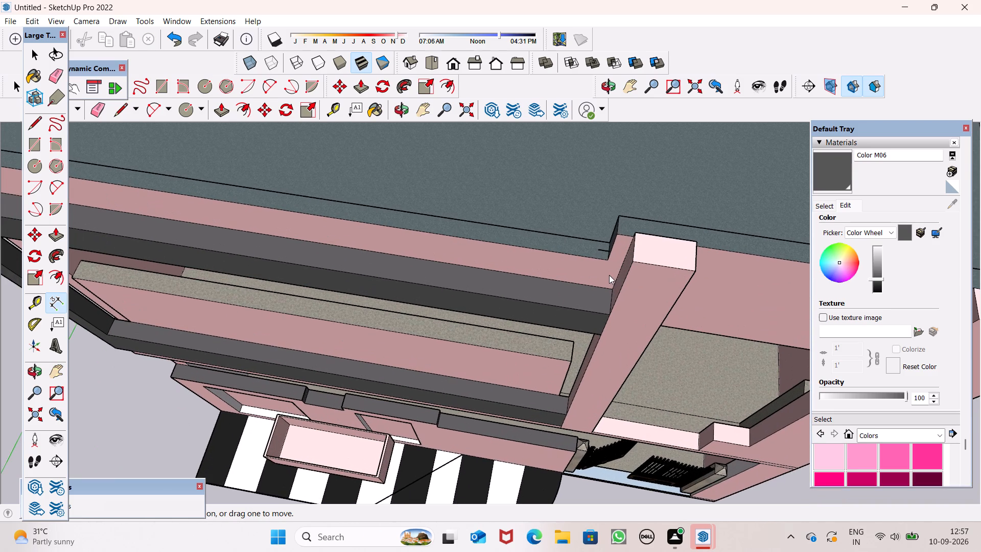
left_click(605, 258)
scroll(333, 196, "down", 9)
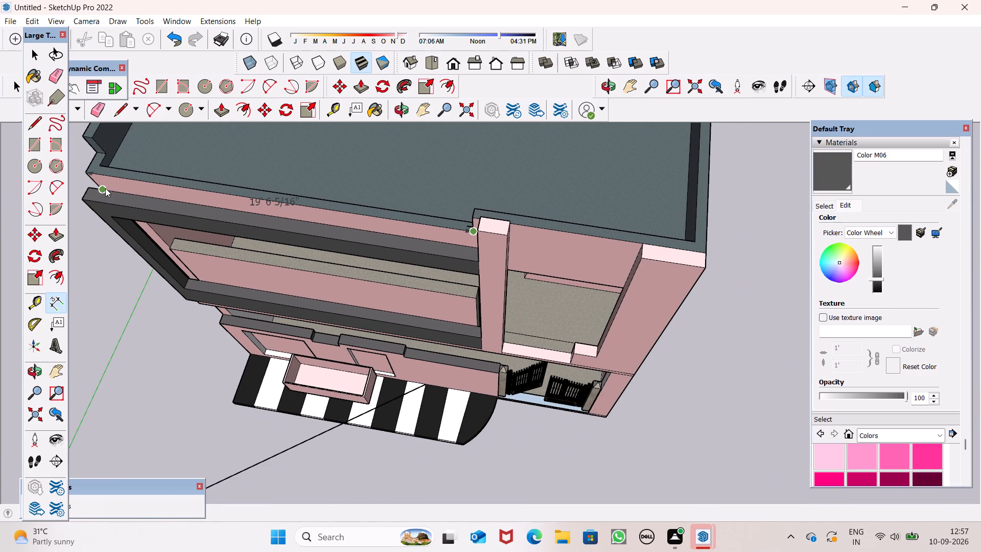
key("space")
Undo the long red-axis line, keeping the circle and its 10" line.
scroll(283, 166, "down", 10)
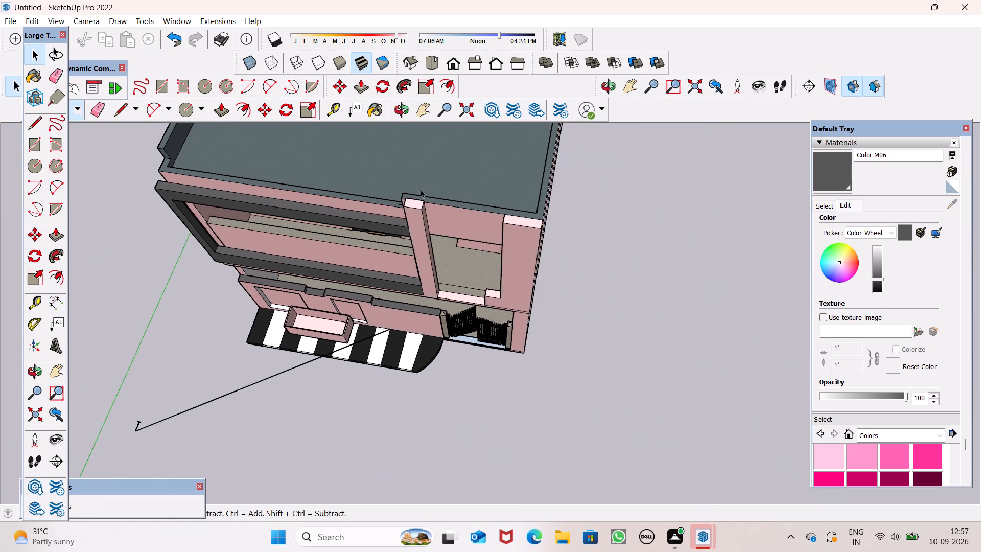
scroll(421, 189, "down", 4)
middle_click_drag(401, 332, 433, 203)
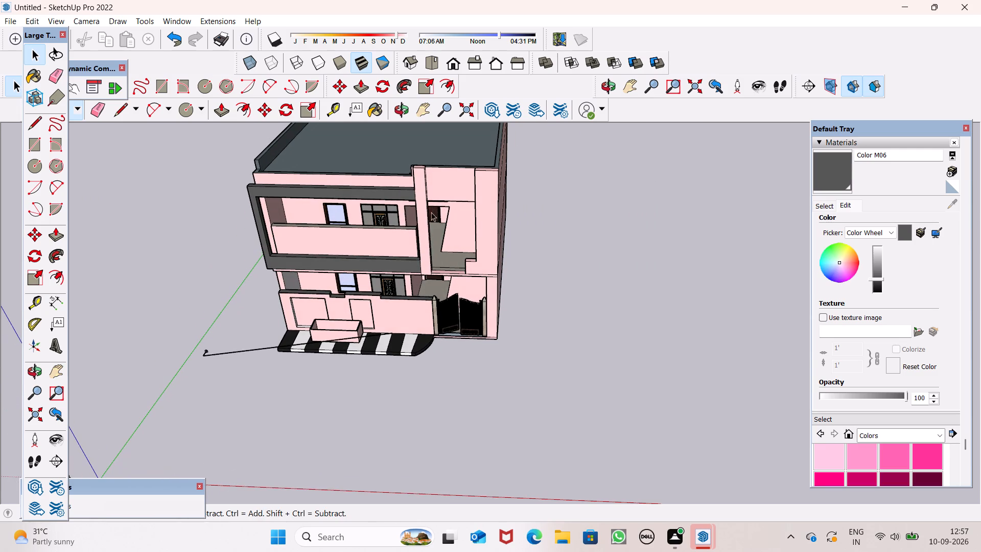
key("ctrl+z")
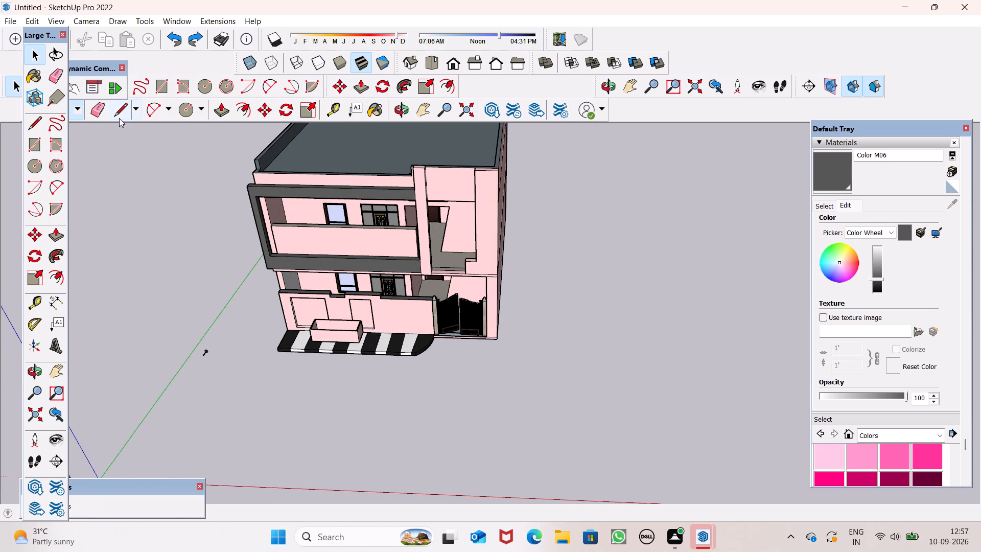
Draw a 19' 6" line along the red axis from the free end of the 10" line.
left_click(119, 118)
scroll(213, 389, "up", 8)
scroll(200, 334, "up", 6)
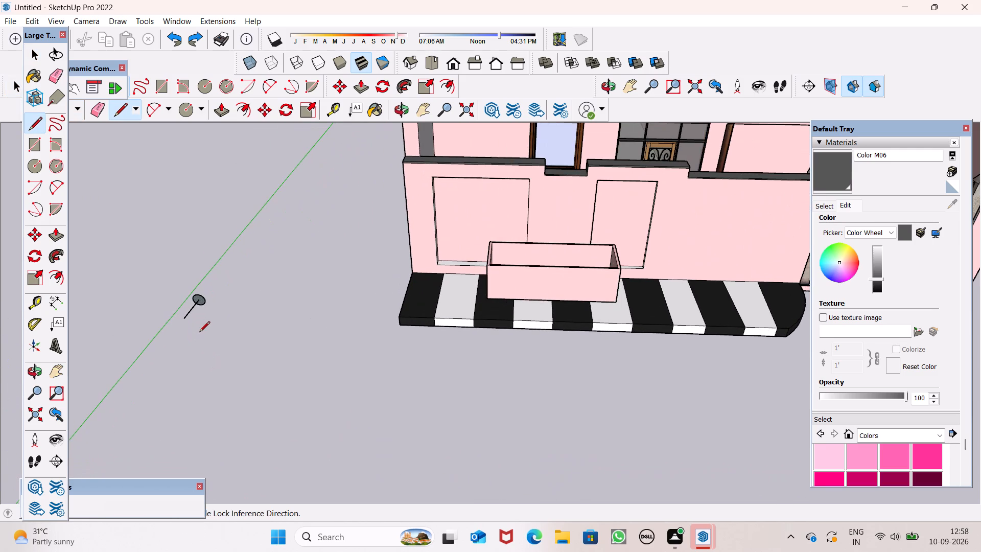
left_click(184, 320)
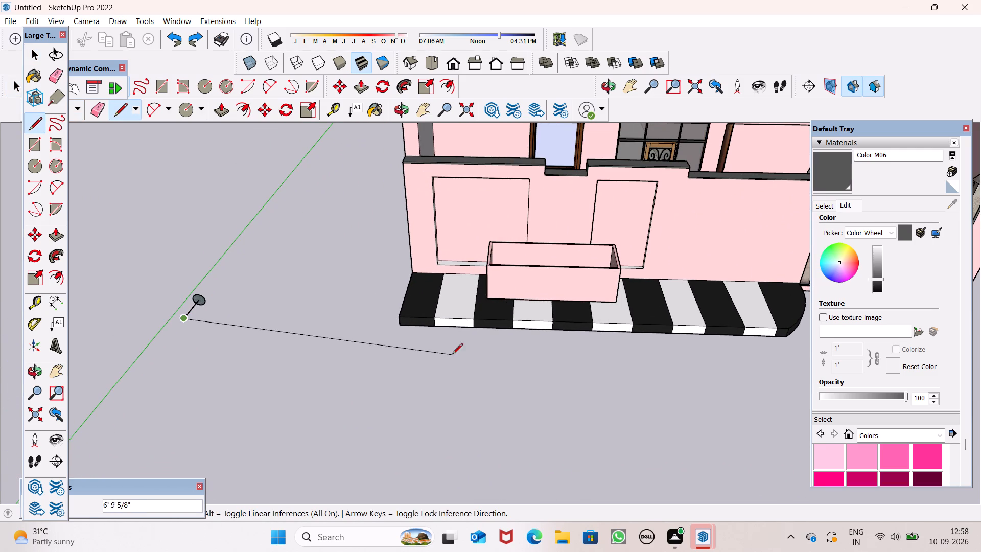
scroll(526, 350, "down", 8)
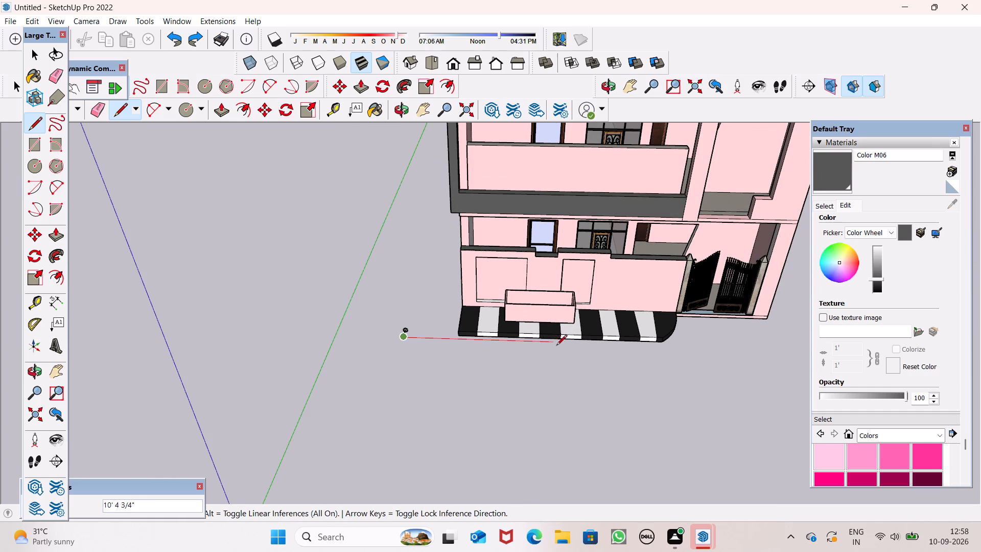
key("1")
key("9")
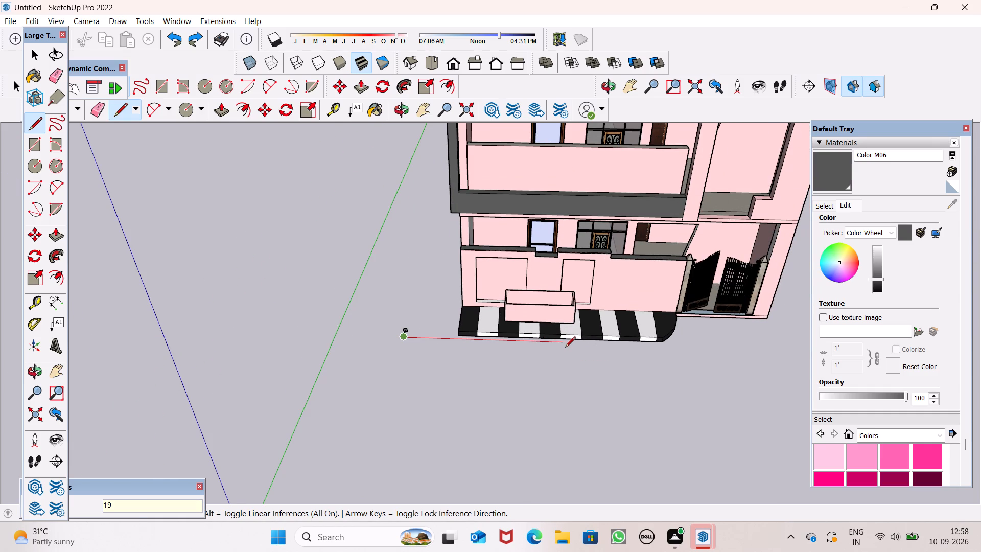
key("apostrophe")
key("6")
key("shift+quotedbl")
key("Return")
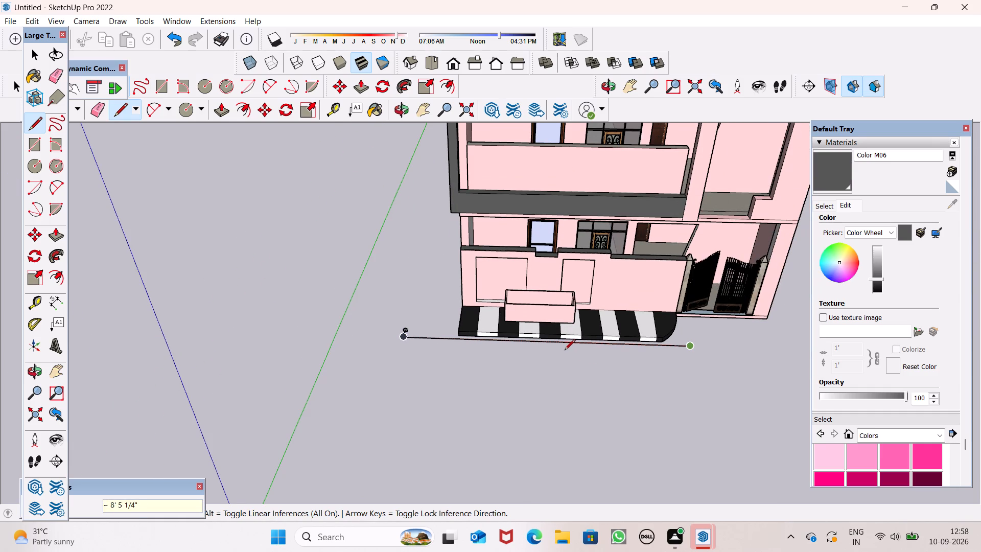
key("space")
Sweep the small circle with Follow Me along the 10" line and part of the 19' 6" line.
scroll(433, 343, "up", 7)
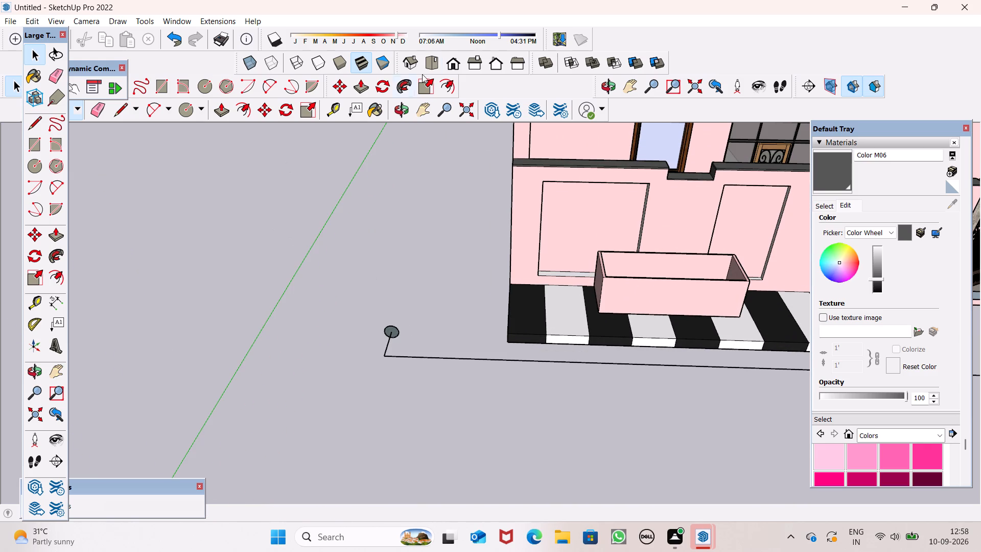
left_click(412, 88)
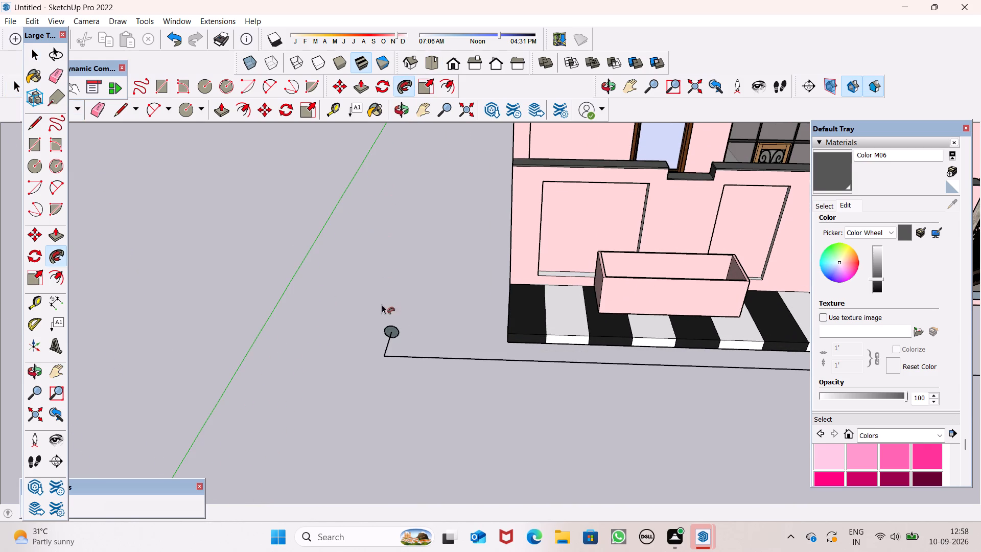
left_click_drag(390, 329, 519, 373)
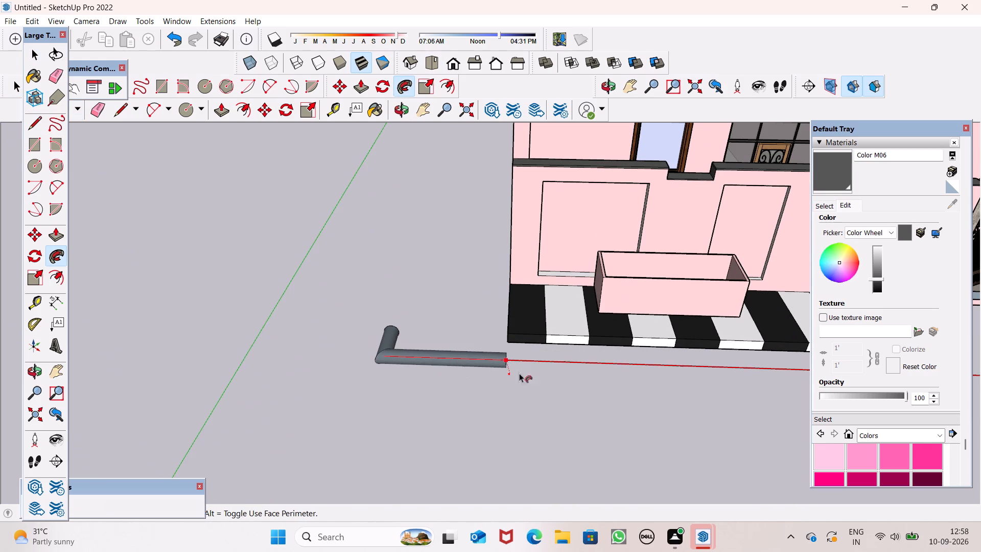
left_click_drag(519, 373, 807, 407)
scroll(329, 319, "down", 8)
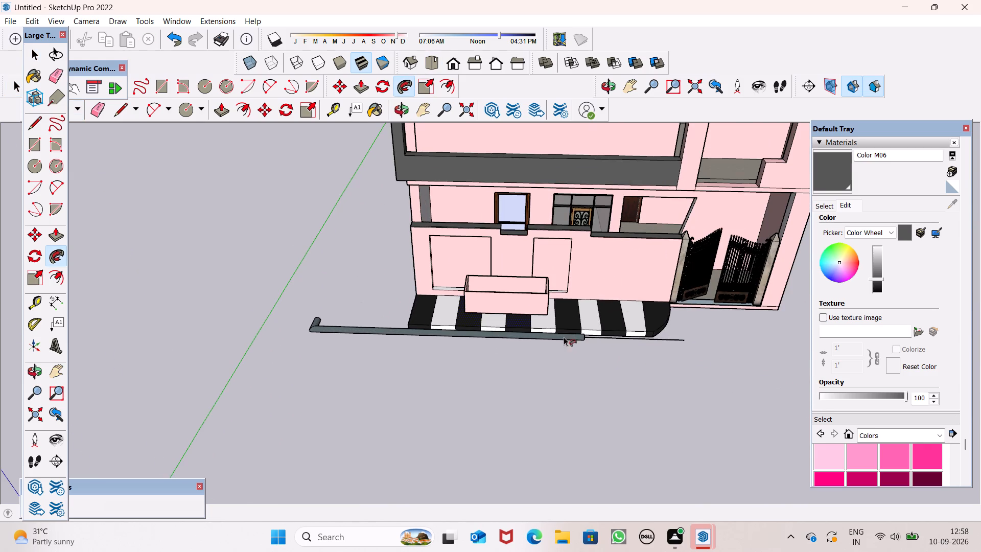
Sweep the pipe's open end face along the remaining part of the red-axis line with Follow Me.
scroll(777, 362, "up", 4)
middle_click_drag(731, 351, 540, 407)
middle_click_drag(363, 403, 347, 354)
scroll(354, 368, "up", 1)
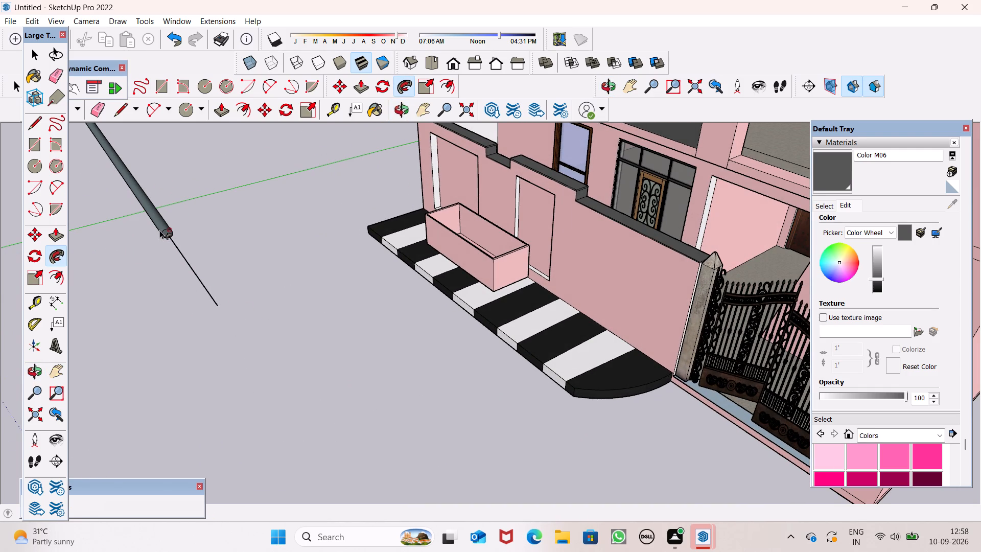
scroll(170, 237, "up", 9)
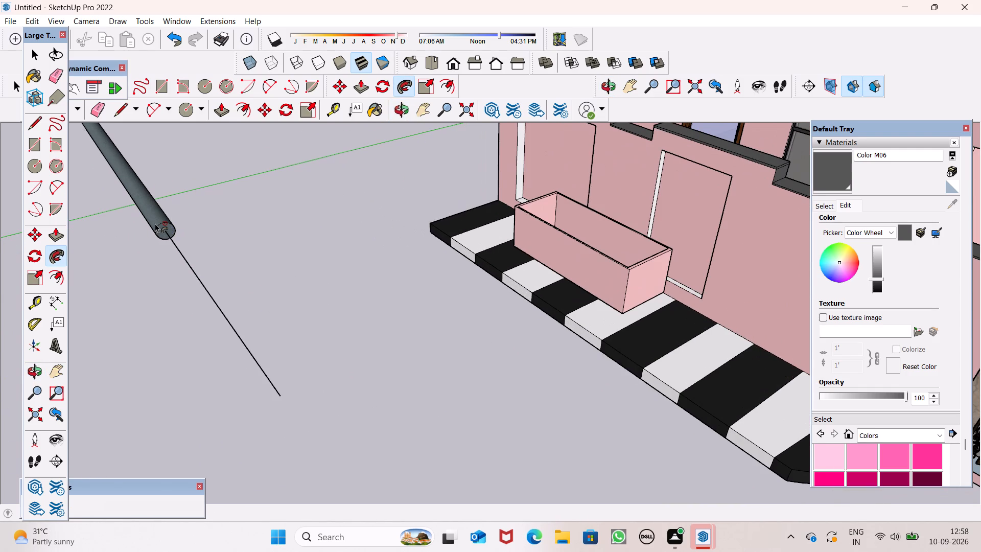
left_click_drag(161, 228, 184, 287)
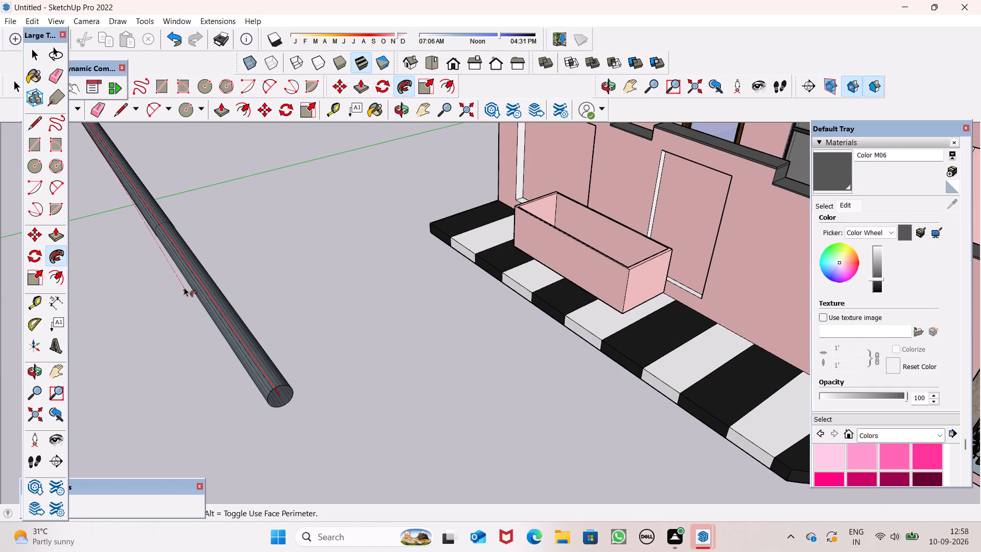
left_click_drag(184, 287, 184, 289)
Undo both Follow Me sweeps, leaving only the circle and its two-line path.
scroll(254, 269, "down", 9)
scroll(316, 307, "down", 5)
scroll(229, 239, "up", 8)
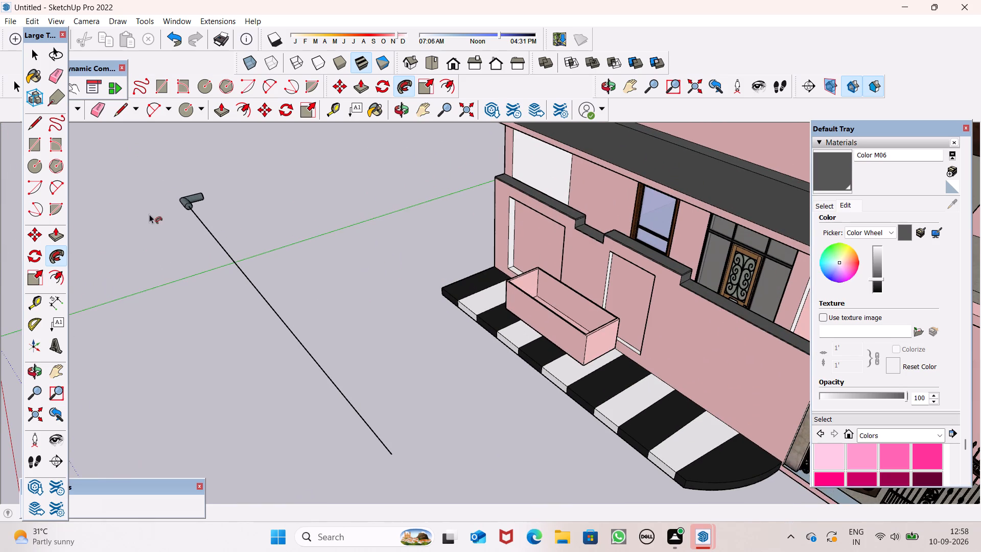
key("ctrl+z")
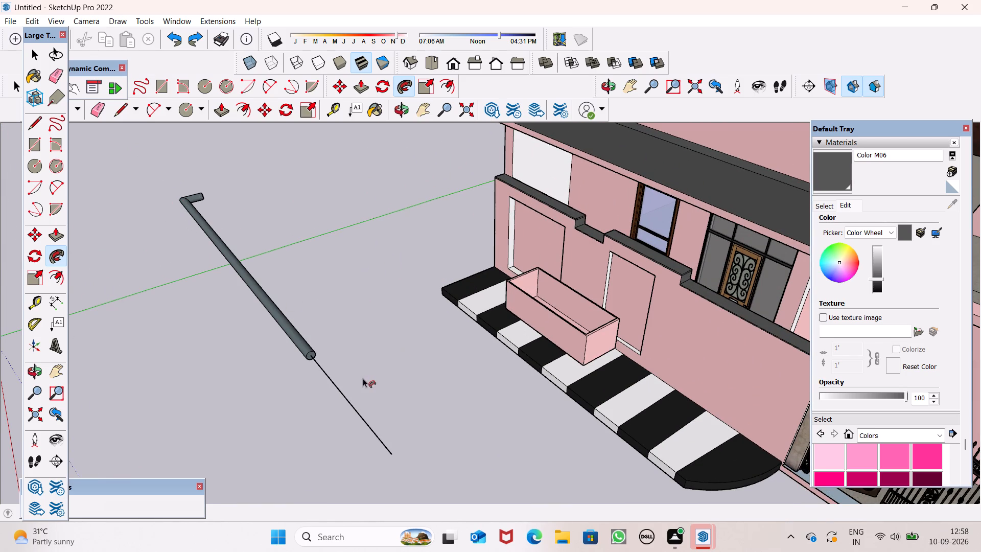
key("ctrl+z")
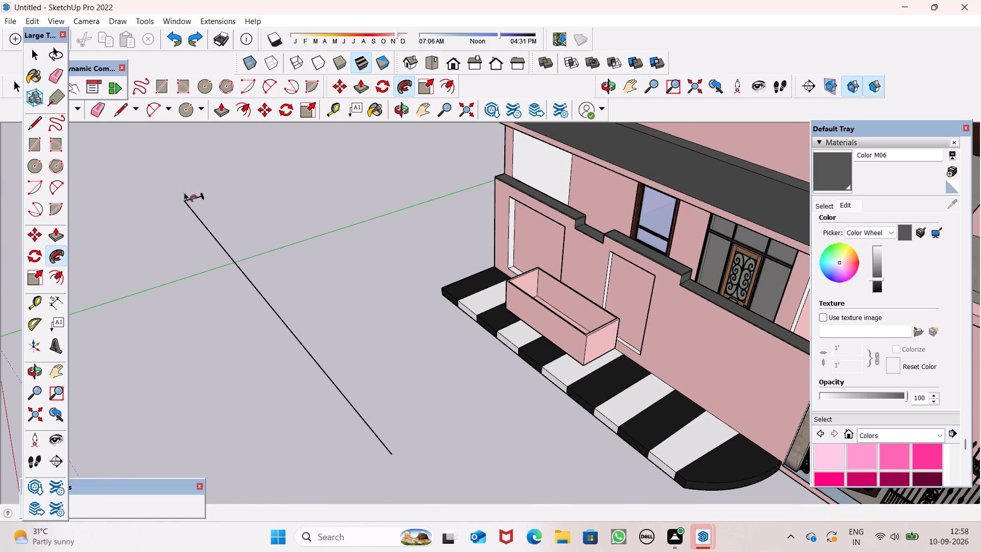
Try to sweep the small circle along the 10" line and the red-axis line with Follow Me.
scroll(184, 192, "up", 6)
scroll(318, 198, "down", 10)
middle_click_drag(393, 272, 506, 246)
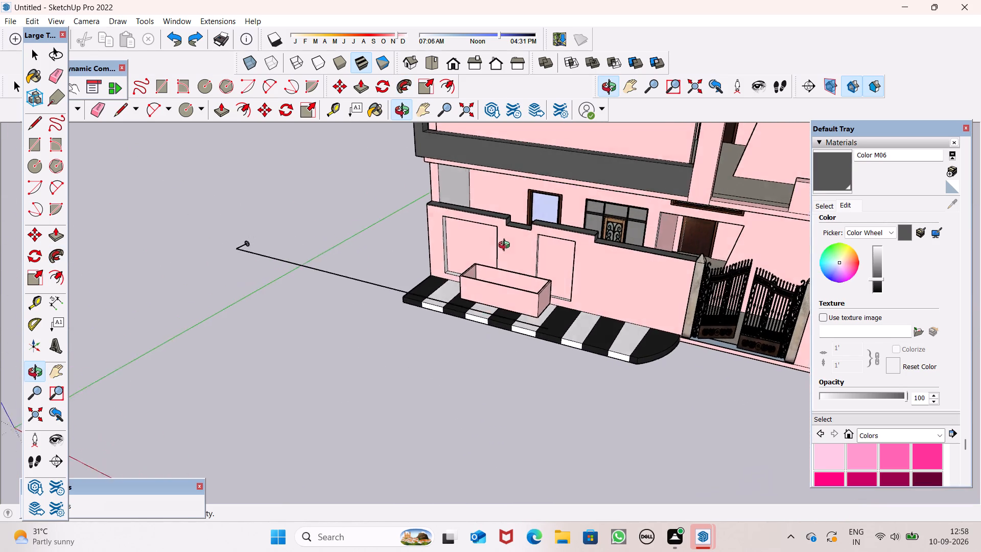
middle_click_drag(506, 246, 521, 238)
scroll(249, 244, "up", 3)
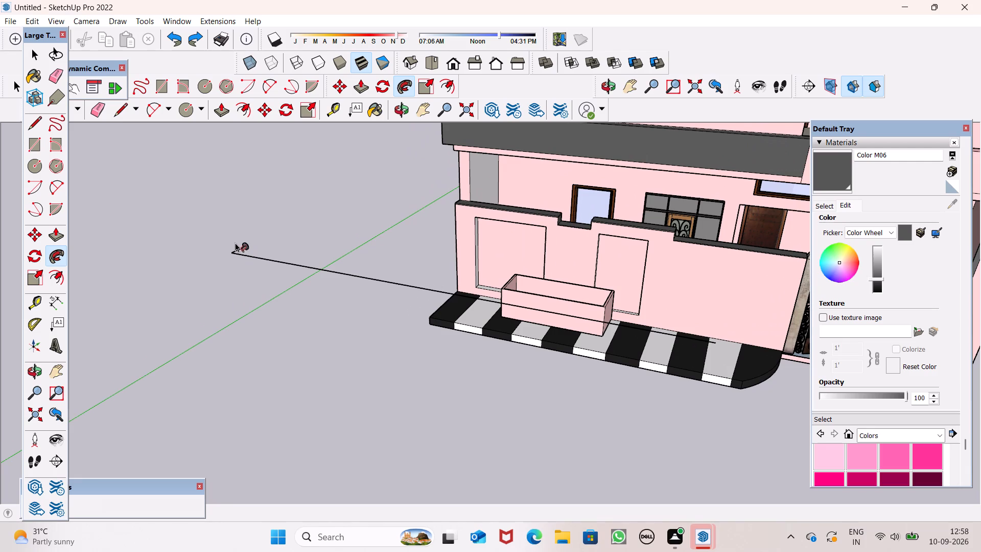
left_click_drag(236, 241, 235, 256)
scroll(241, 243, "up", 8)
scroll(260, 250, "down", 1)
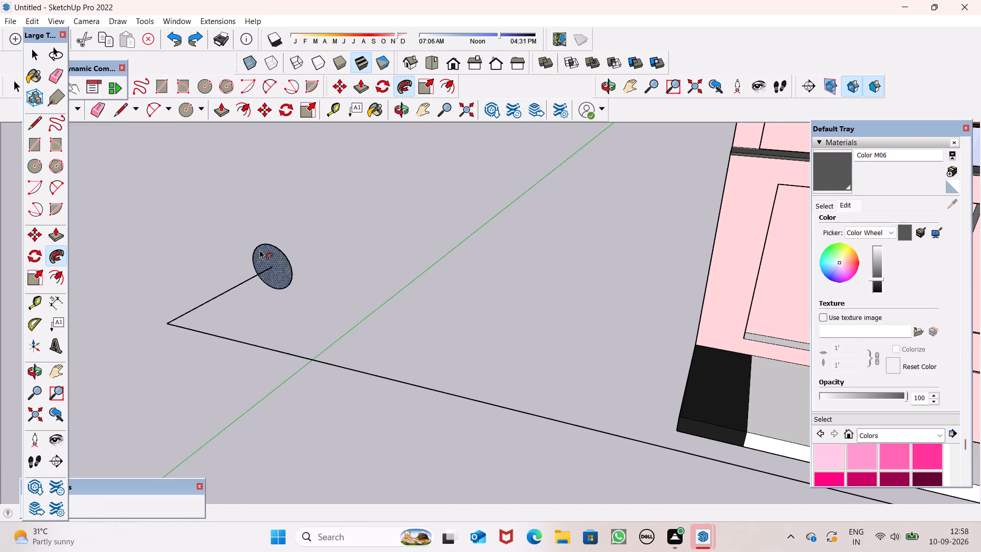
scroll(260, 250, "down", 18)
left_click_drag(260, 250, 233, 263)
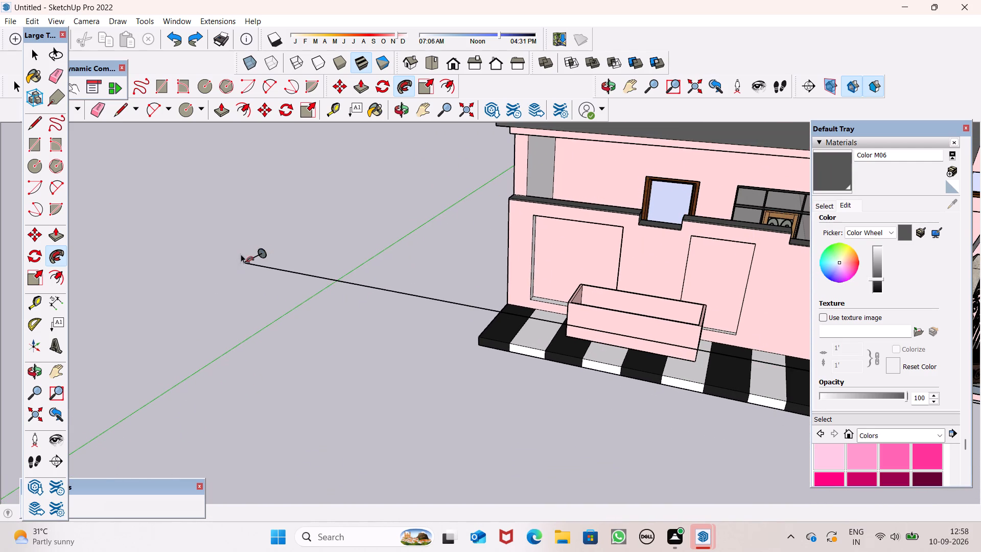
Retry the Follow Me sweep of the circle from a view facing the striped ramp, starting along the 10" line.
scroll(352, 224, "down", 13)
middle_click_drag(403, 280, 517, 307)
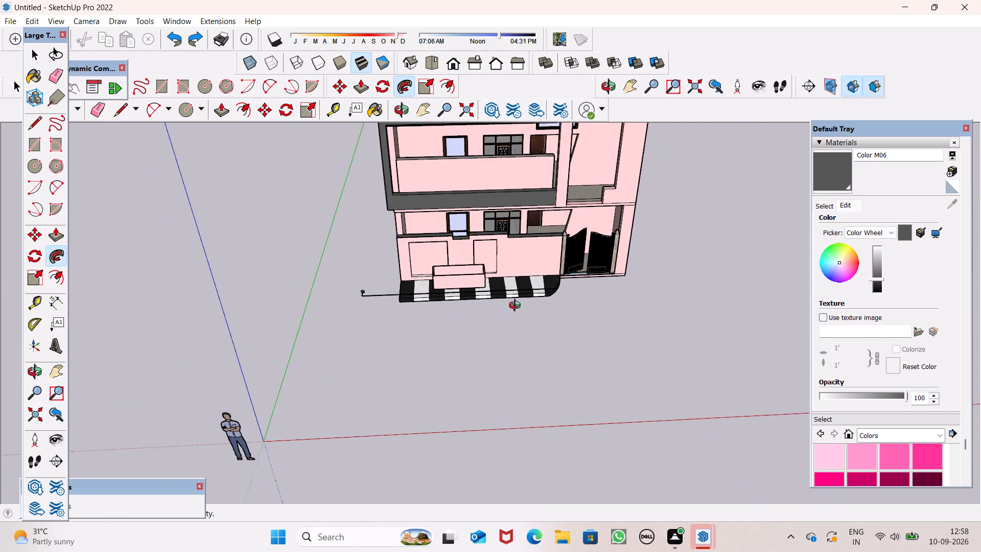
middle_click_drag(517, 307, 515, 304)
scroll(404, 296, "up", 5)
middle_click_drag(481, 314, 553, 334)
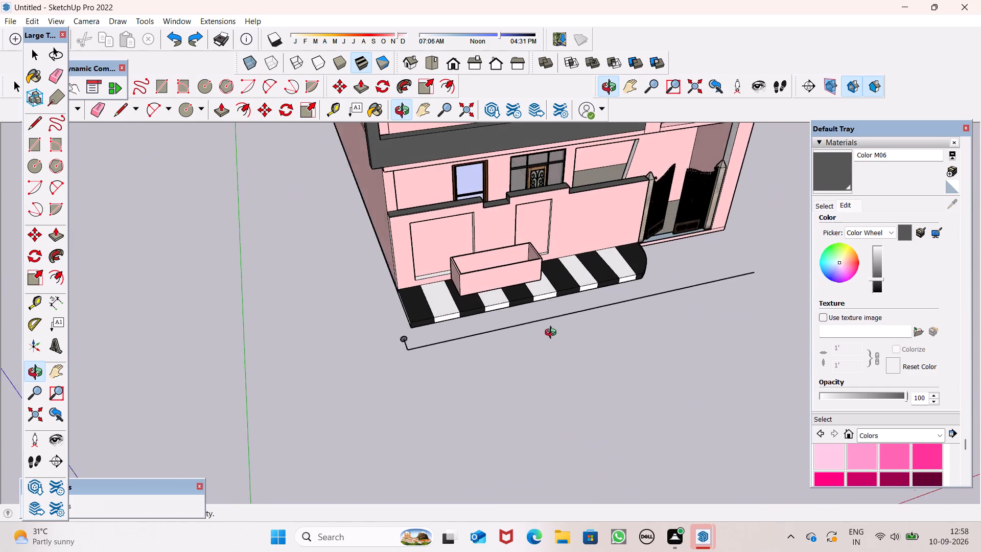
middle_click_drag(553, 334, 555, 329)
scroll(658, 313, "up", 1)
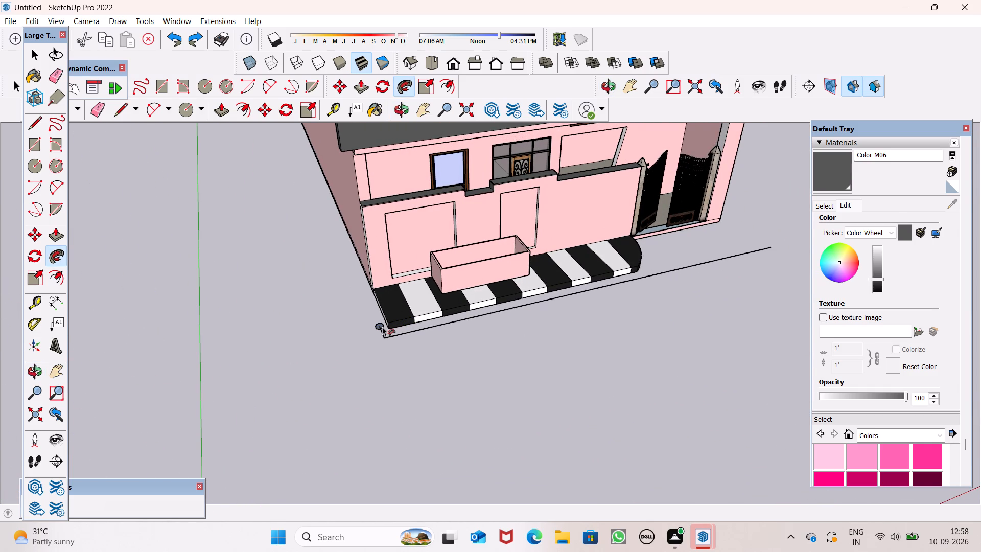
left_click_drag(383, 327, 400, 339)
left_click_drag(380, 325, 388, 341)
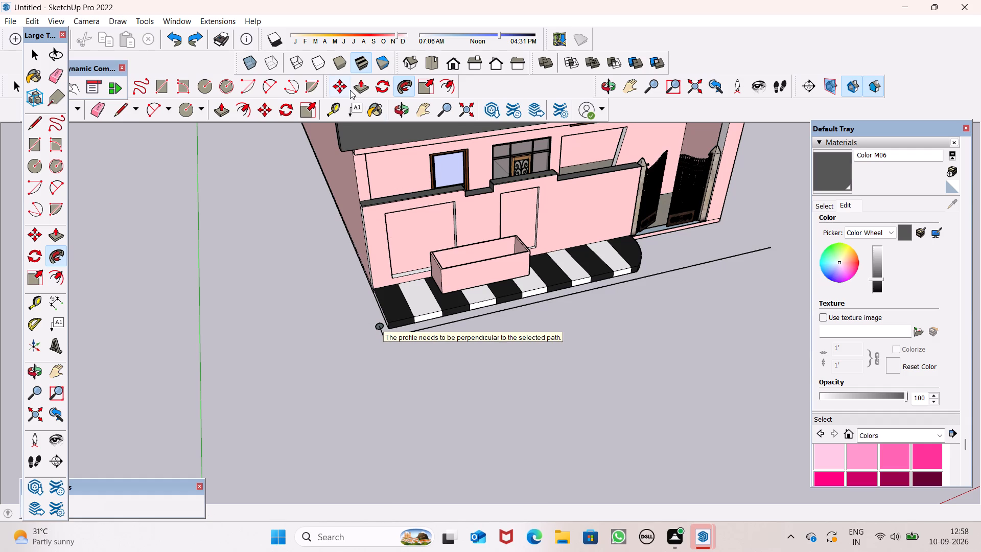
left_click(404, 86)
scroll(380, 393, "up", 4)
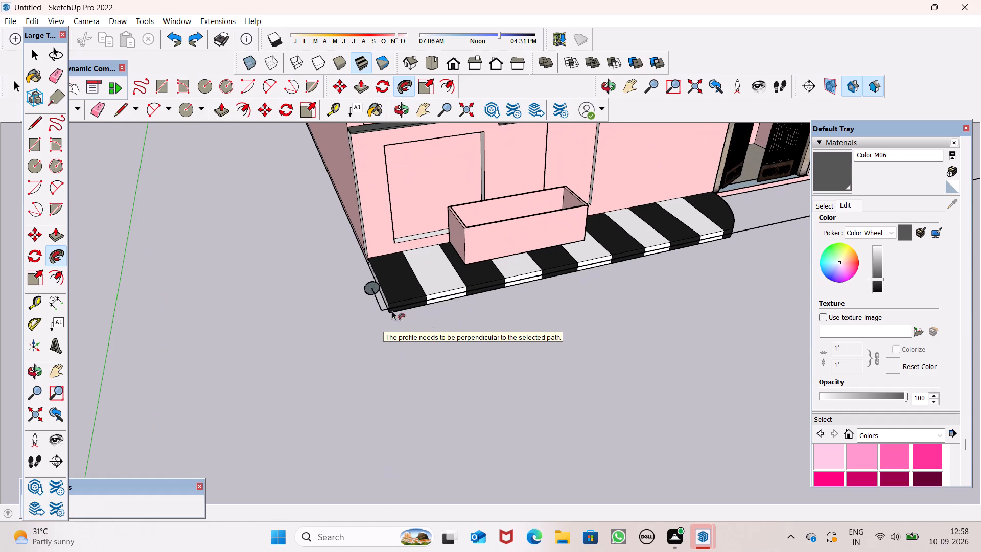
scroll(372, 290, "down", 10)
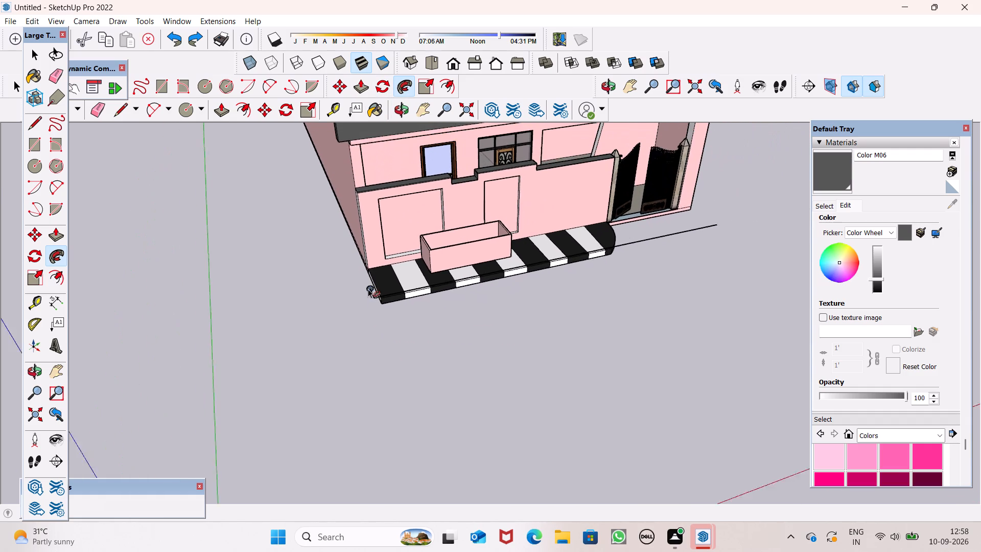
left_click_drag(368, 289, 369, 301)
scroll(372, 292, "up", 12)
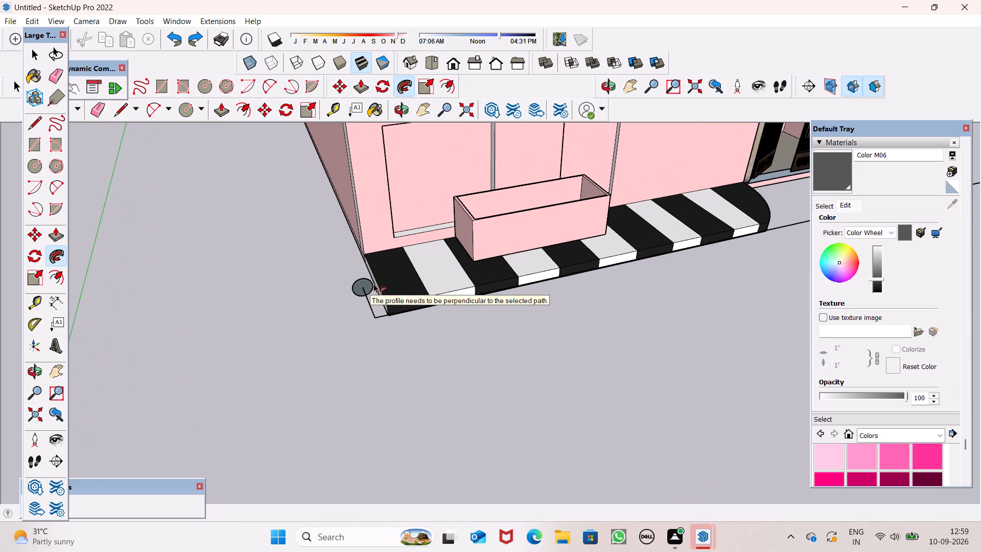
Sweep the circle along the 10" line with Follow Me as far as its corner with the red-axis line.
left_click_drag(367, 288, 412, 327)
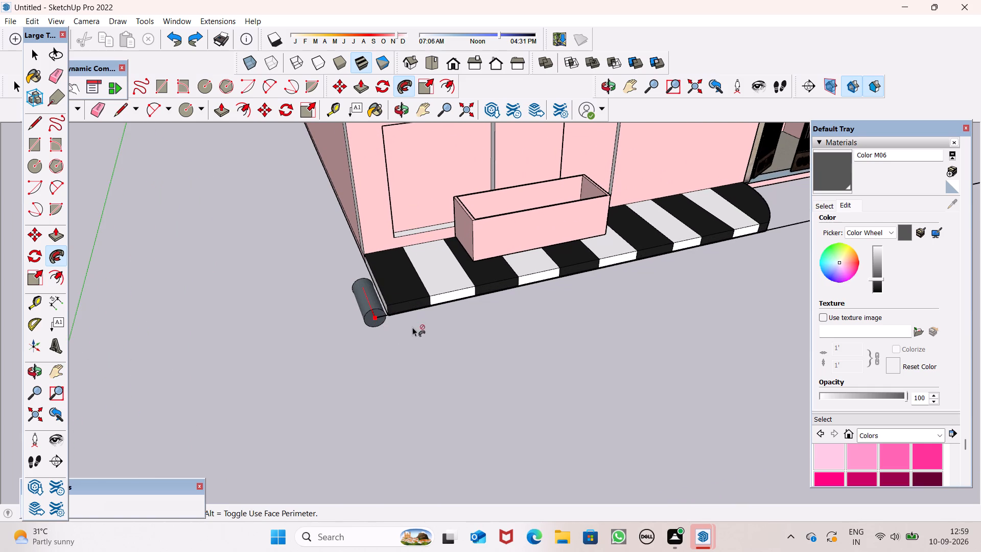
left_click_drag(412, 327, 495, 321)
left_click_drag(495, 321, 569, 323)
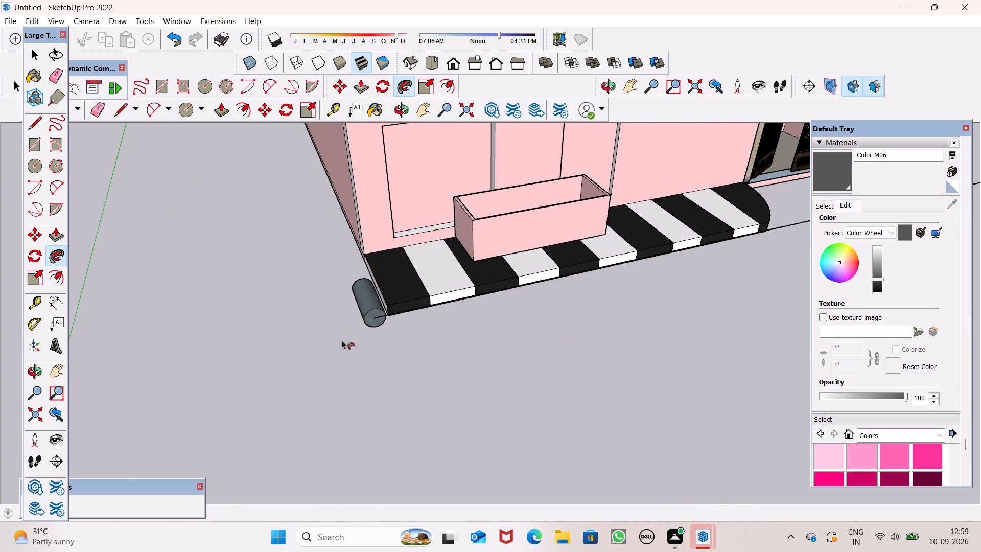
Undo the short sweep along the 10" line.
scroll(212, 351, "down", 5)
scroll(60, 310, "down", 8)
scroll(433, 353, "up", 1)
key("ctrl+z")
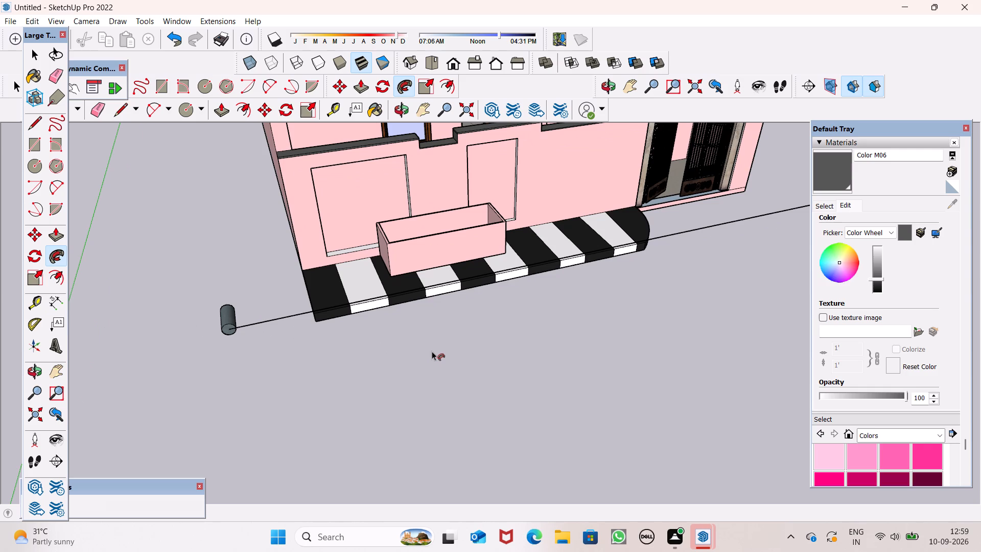
Sweep the circle with Follow Me along the 10" line, around the corner and along the 19' 6" line as one pipe.
left_click_drag(226, 307, 226, 327)
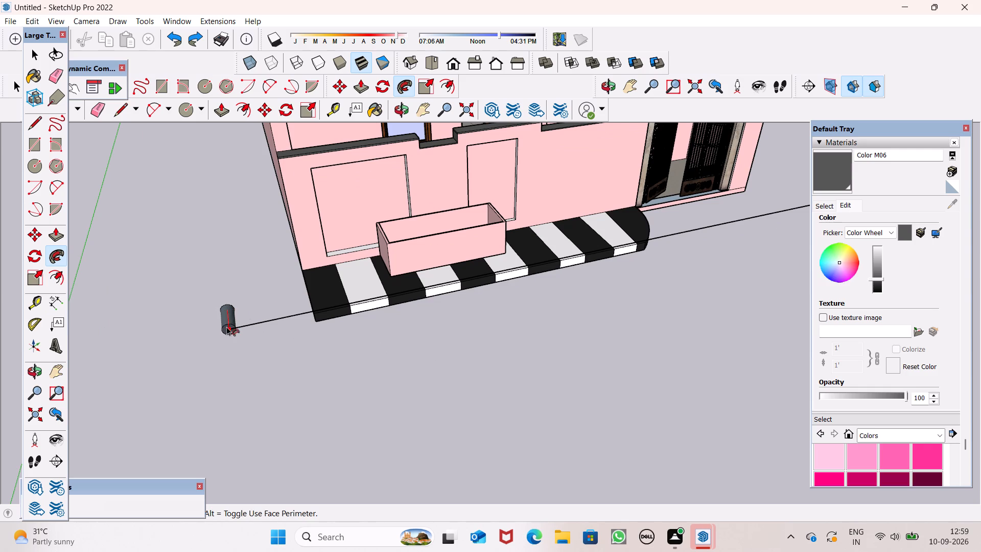
left_click_drag(226, 327, 476, 321)
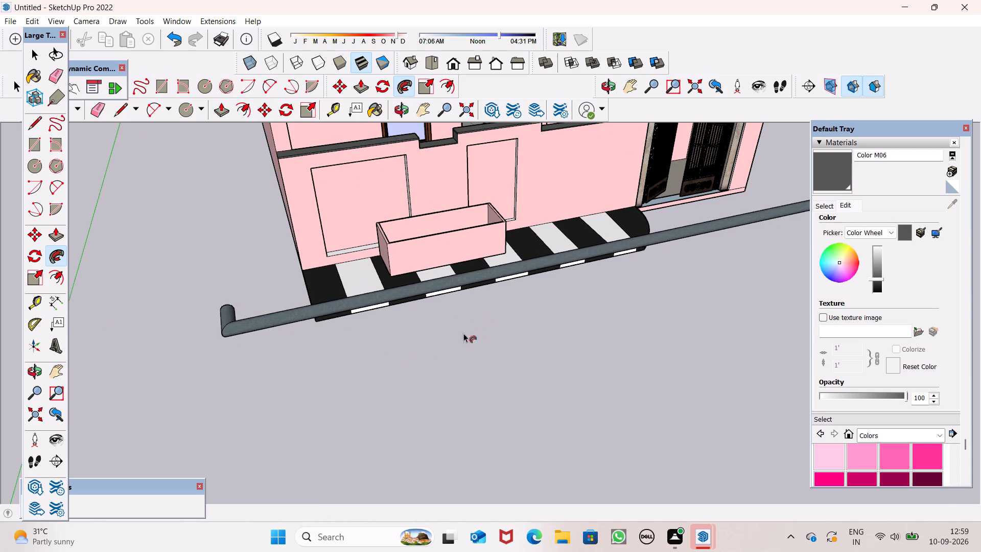
Select the whole swept pipe lying in front of the striped ramp and make it a group.
scroll(322, 399, "down", 3)
scroll(220, 388, "down", 8)
key("space")
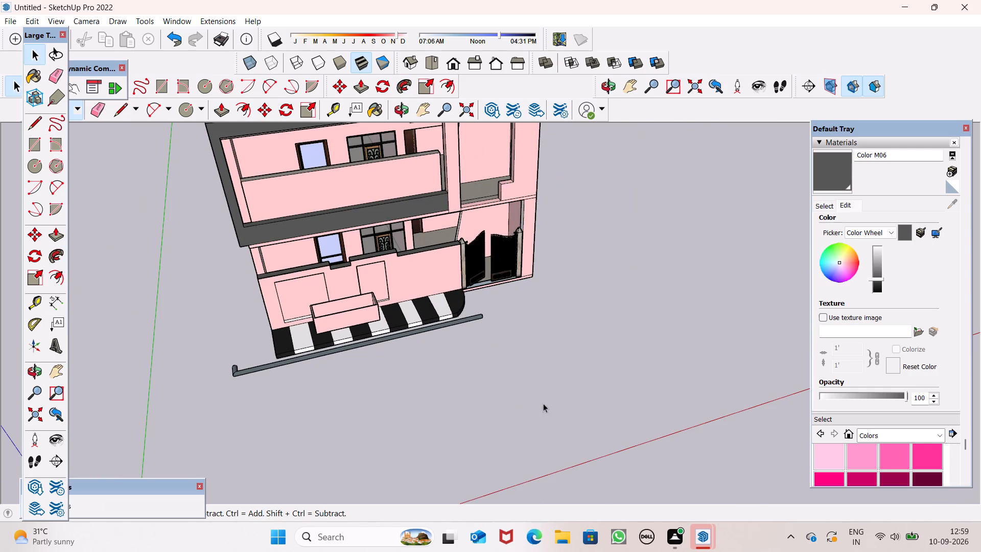
scroll(528, 335, "down", 4)
middle_click_drag(523, 374, 414, 449)
scroll(402, 362, "up", 6)
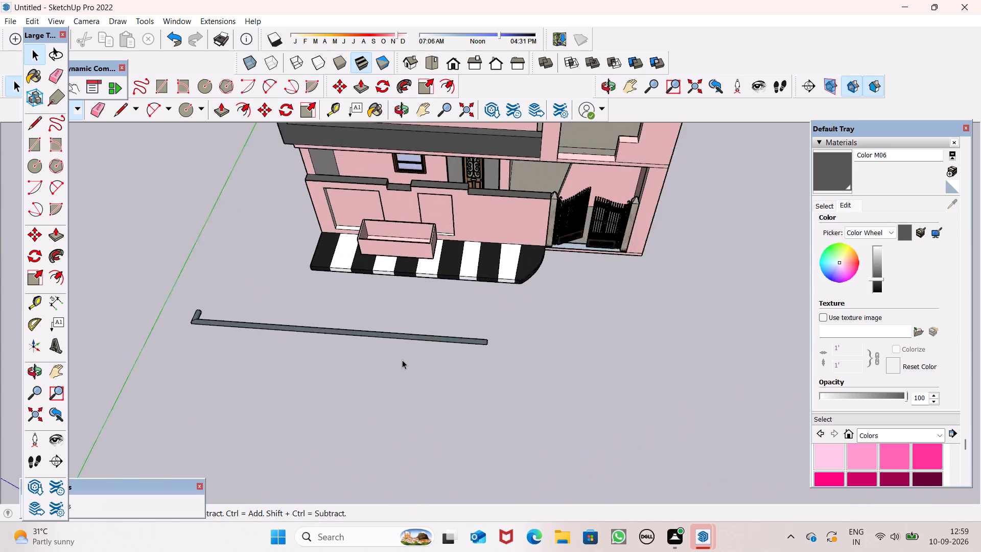
scroll(402, 360, "up", 1)
triple_click(425, 333)
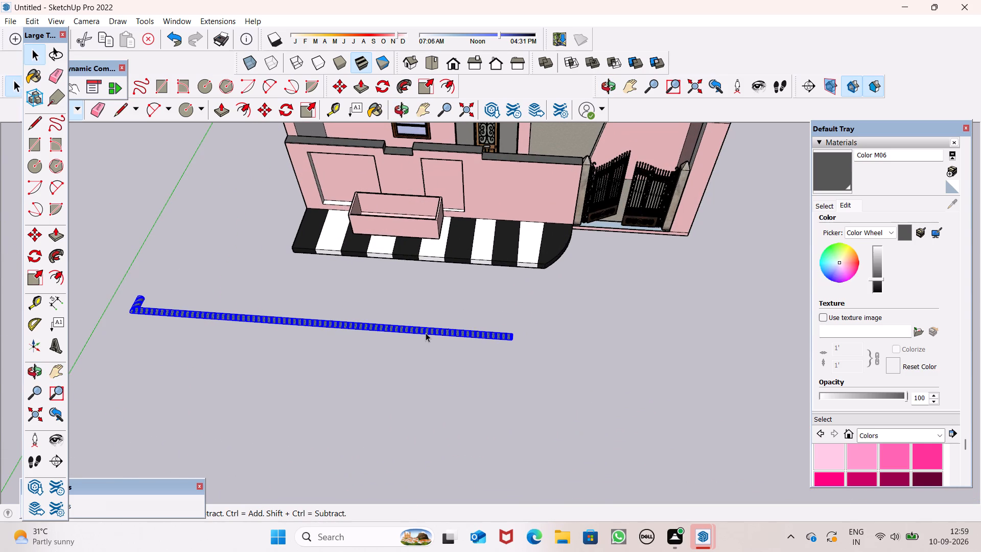
right_click(426, 333)
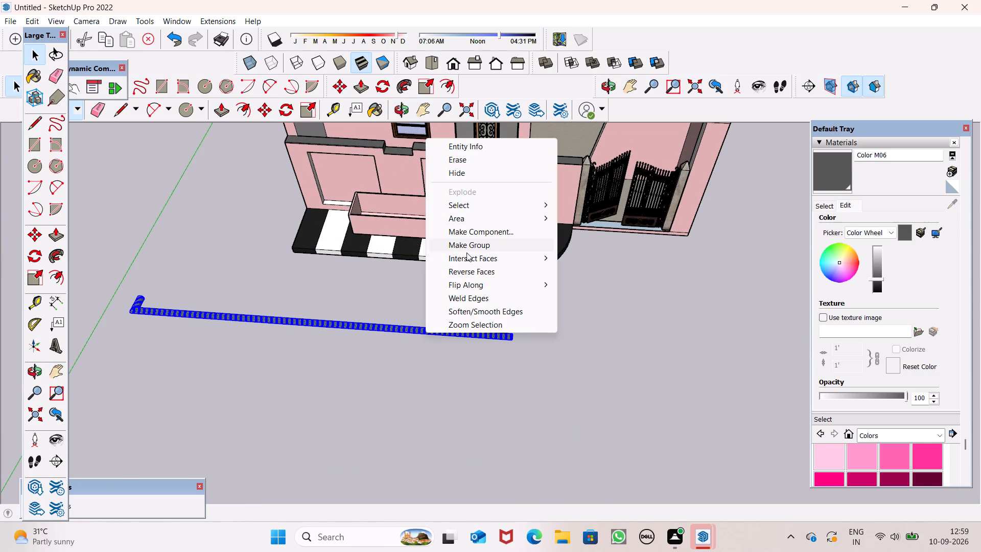
left_click(471, 246)
Move the pipe group by its straight end from the ground up to the house's front roof edge.
scroll(485, 361, "down", 2)
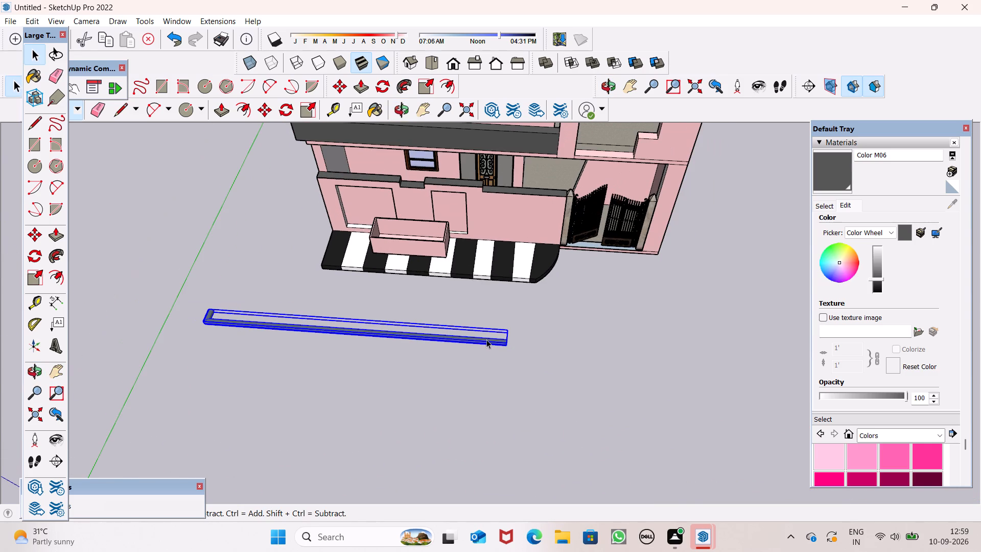
scroll(486, 341, "down", 7)
key("m")
key("Return")
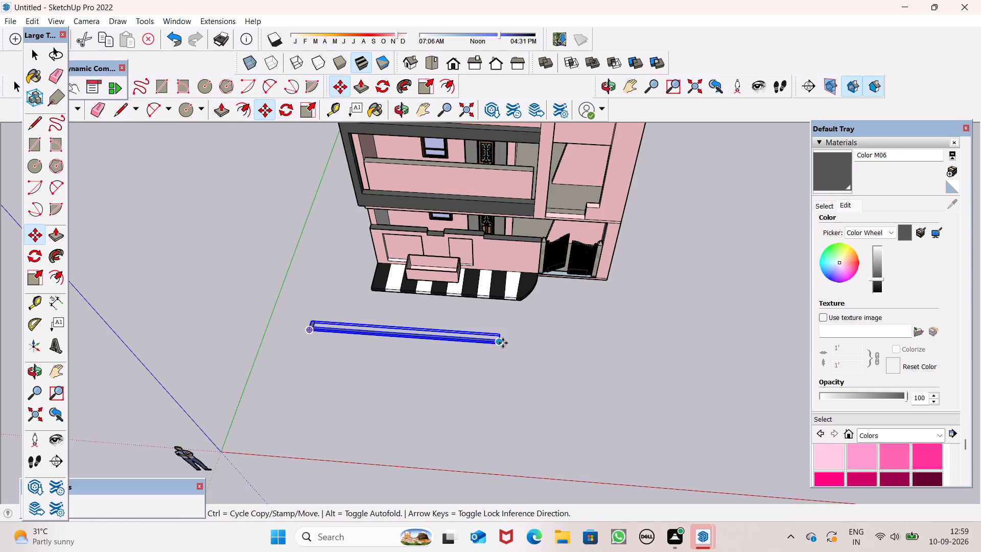
left_click_drag(502, 343, 513, 167)
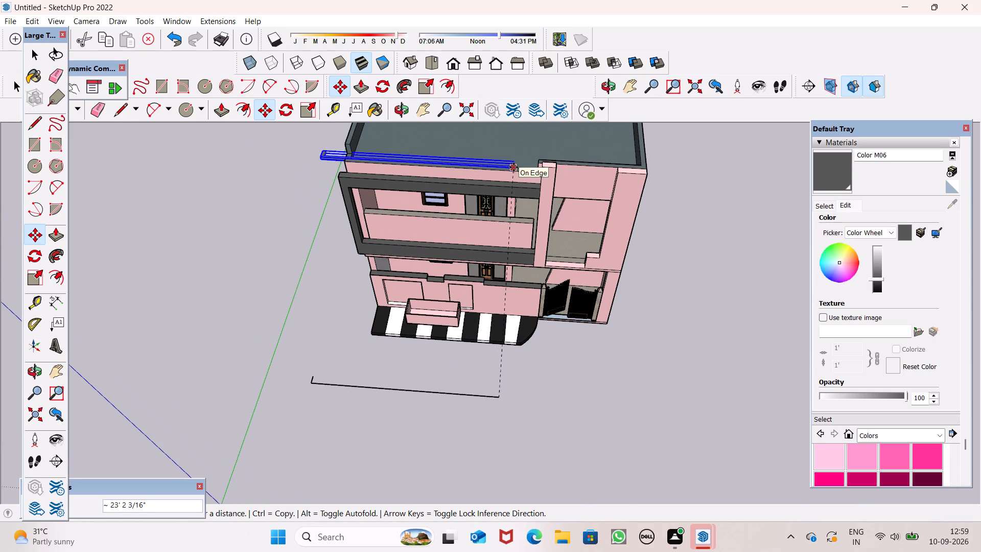
left_click_drag(513, 167, 536, 172)
Move the pipe by its short-leg corner onto the front parapet ledge, against the end of the taller side parapet.
scroll(359, 171, "up", 8)
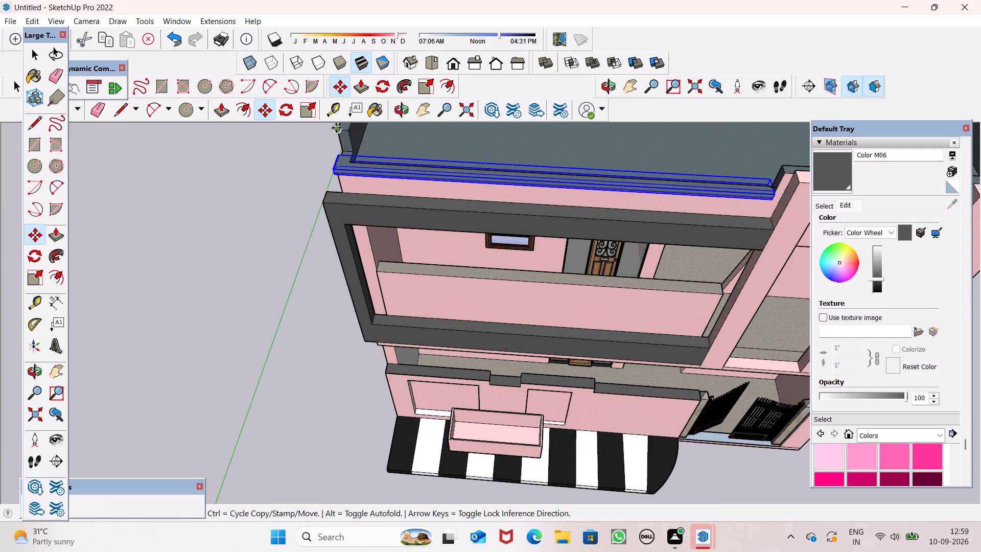
scroll(336, 133, "up", 5)
middle_click_drag(365, 280, 543, 306)
scroll(419, 268, "up", 7)
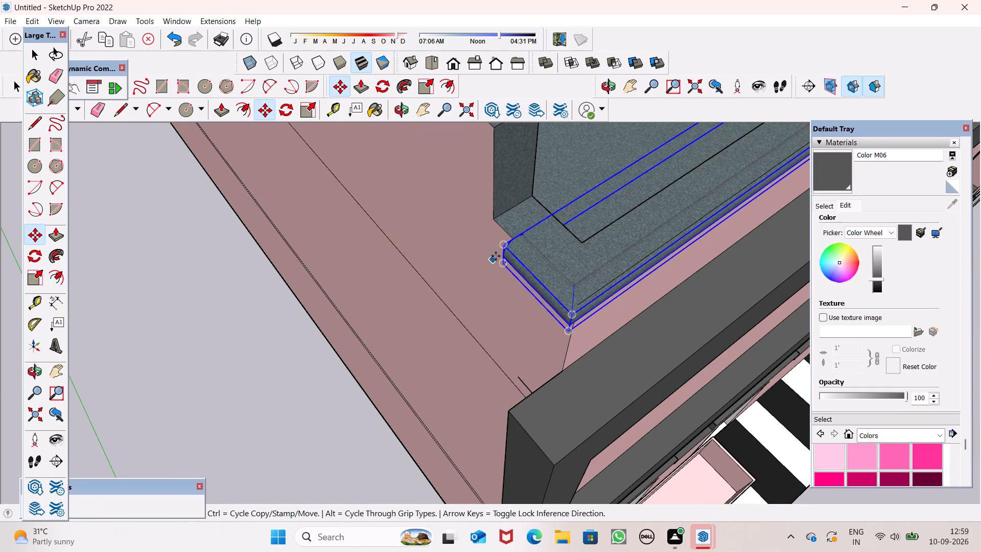
left_click_drag(502, 269, 505, 214)
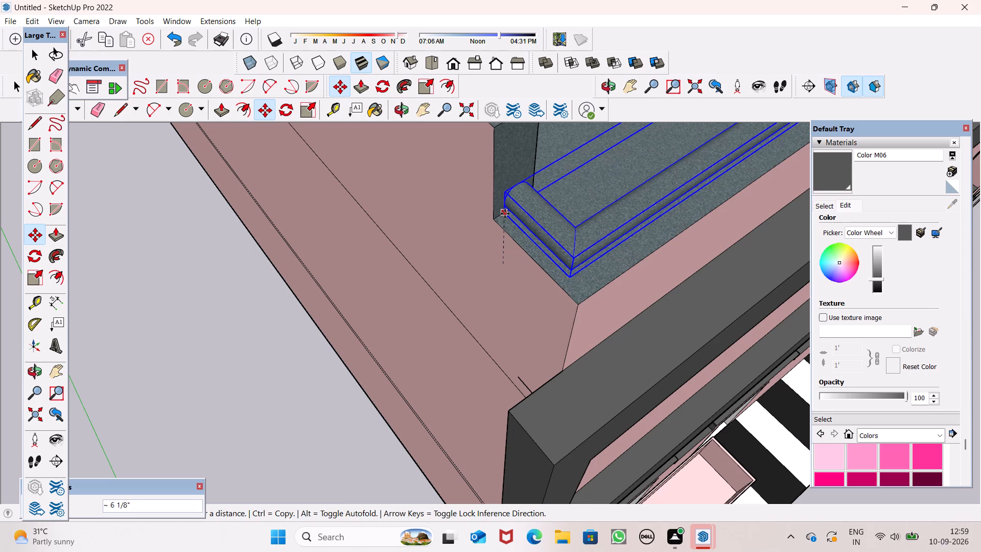
left_click_drag(505, 214, 497, 206)
Shift the pipe about 1 11/16" by its straight end, on the parapet ledge beside the tall pillar.
middle_click_drag(526, 235, 696, 252)
scroll(556, 257, "up", 6)
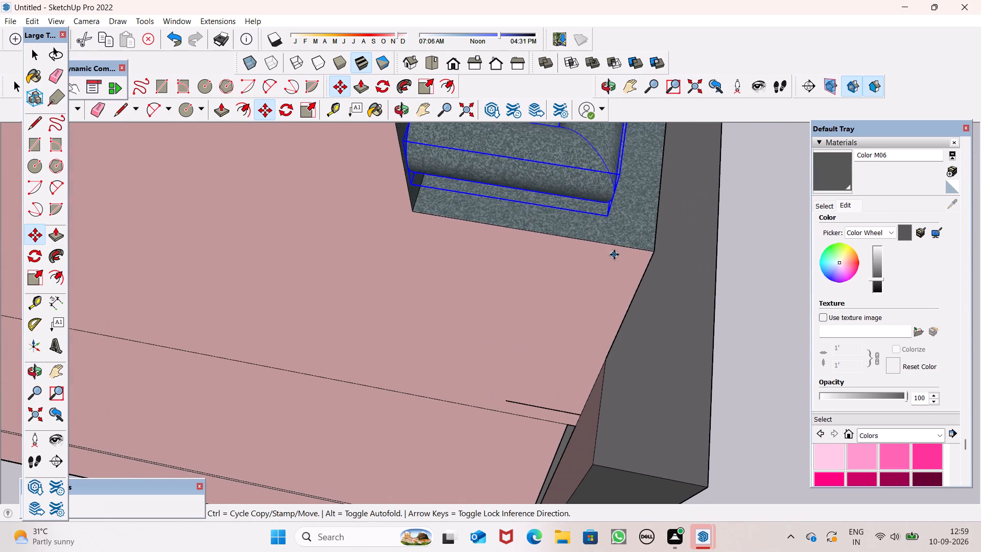
middle_click_drag(614, 254, 375, 259)
scroll(395, 264, "down", 15)
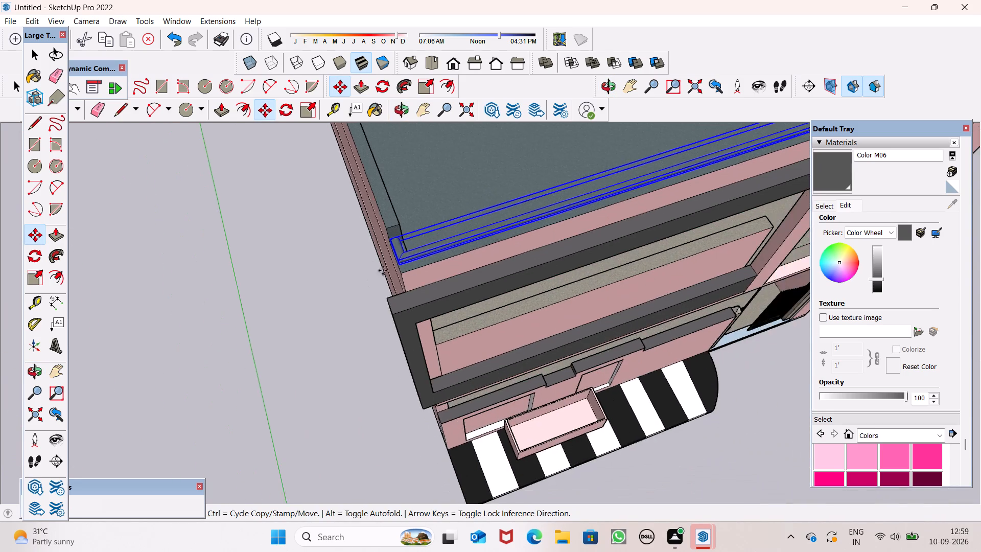
scroll(383, 270, "down", 13)
scroll(567, 196, "up", 15)
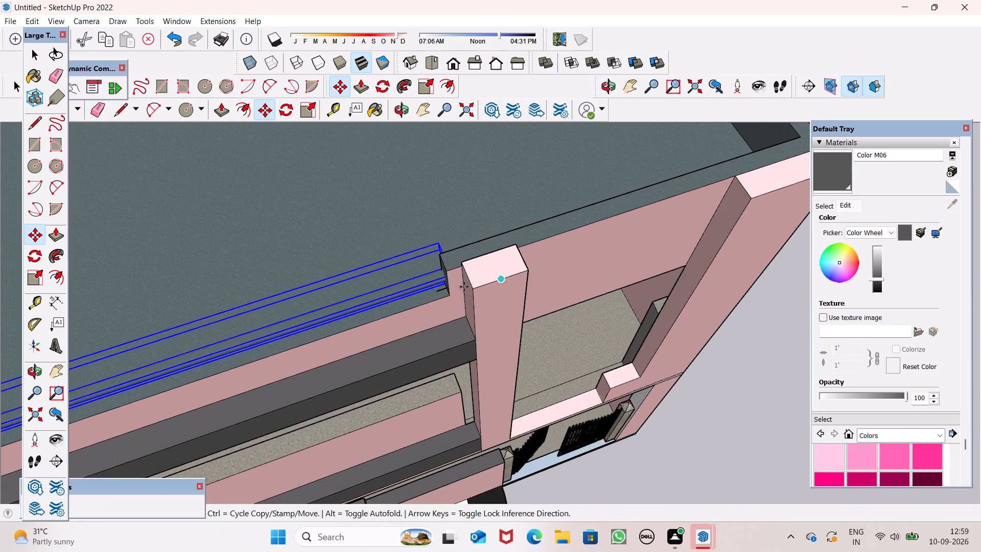
scroll(446, 288, "up", 8)
scroll(484, 301, "up", 5)
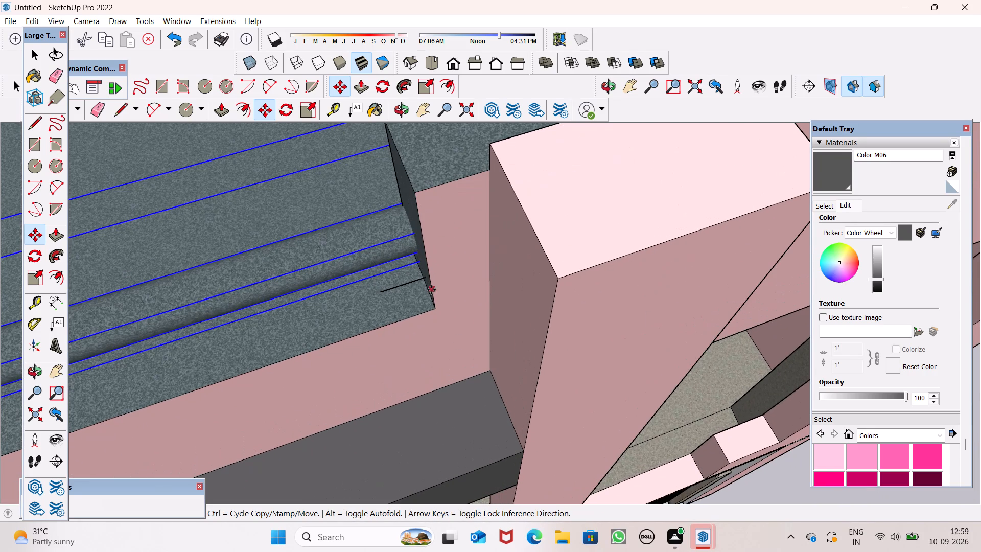
middle_click_drag(424, 287, 481, 186)
scroll(491, 204, "up", 1)
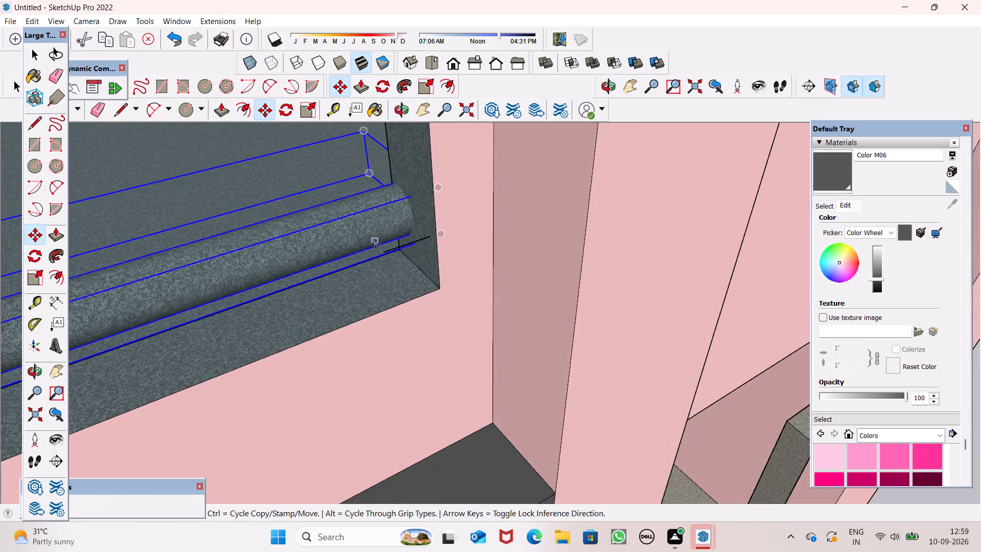
left_click_drag(412, 246, 422, 263)
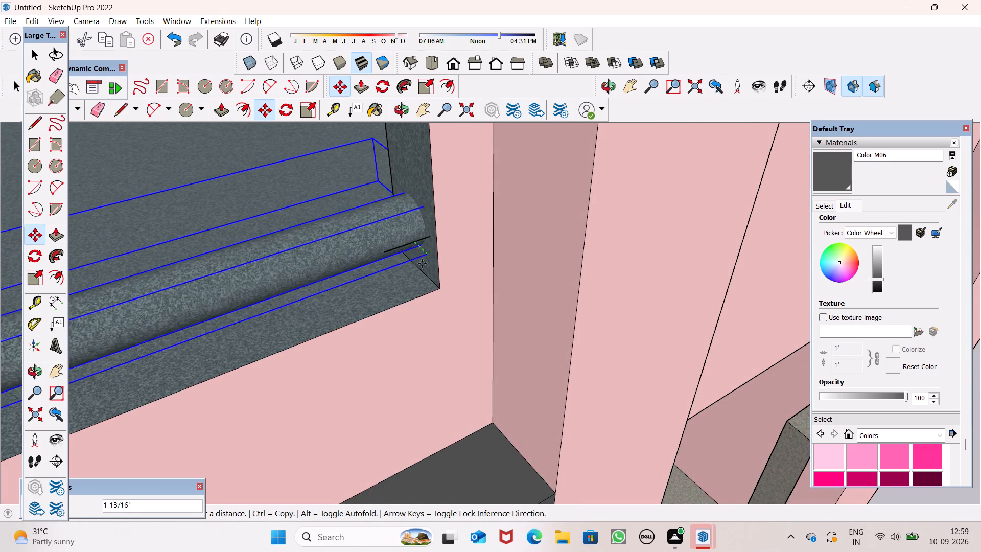
left_click_drag(422, 263, 427, 256)
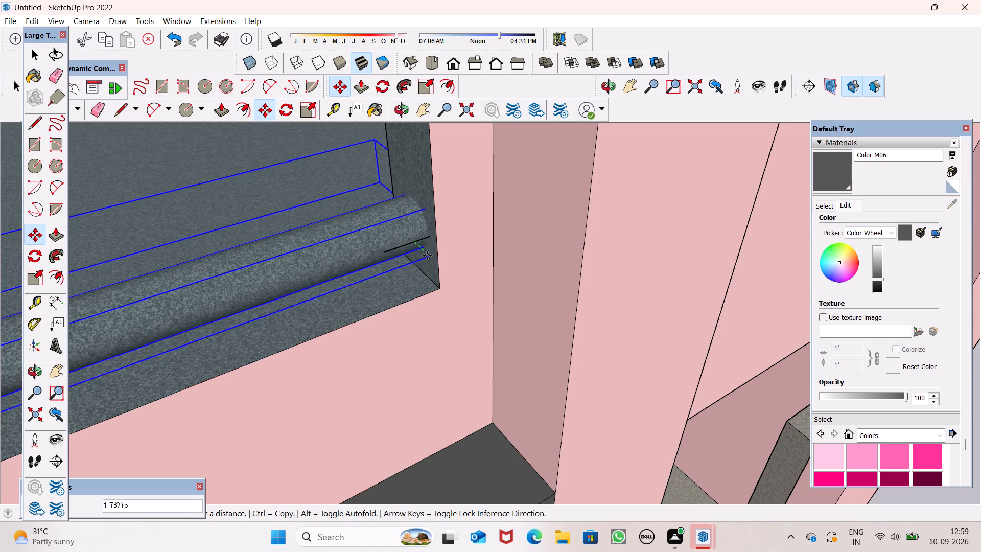
left_click_drag(427, 256, 422, 263)
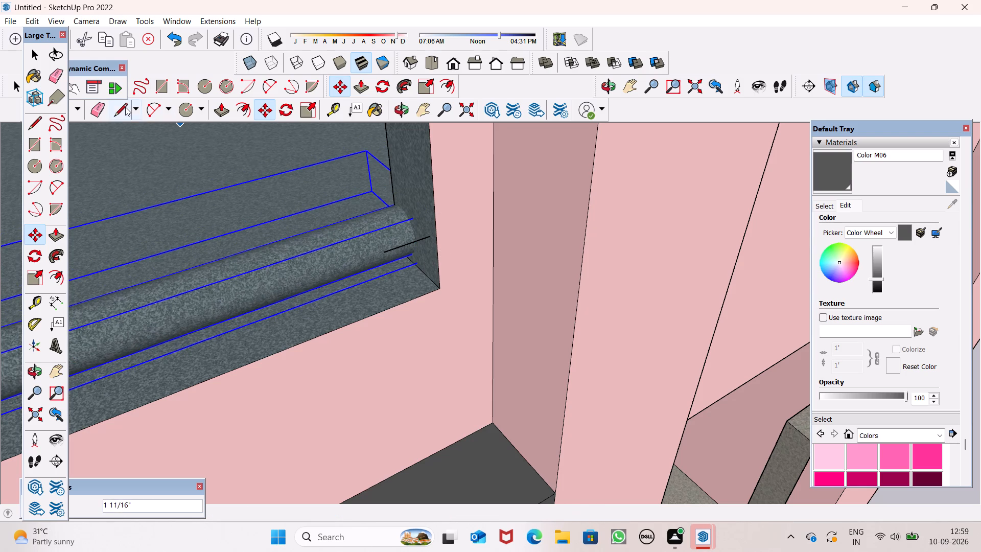
Erase the stray line on the parapet's end face beside the pipe's straight end.
left_click(99, 111)
scroll(415, 216, "up", 3)
left_click(423, 245)
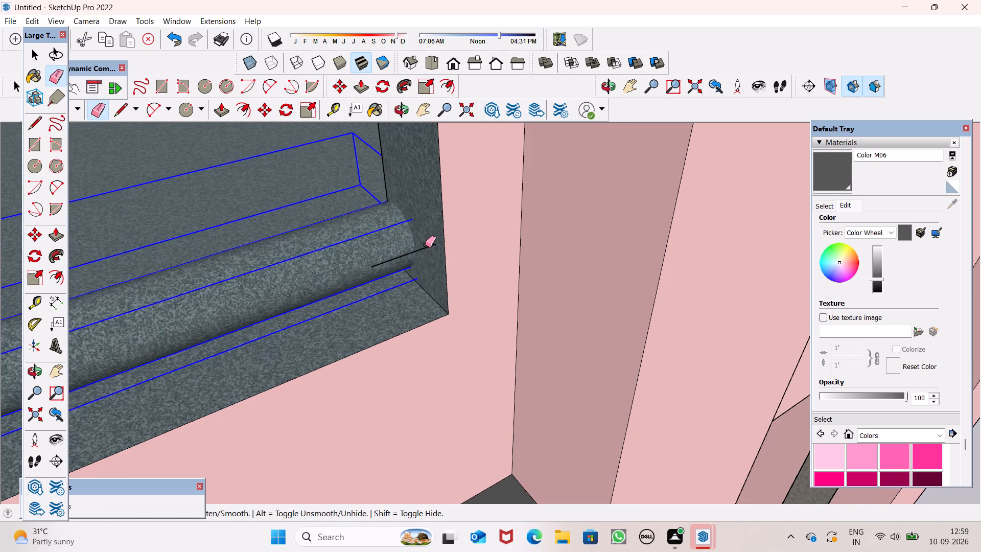
key("space")
scroll(410, 193, "down", 8)
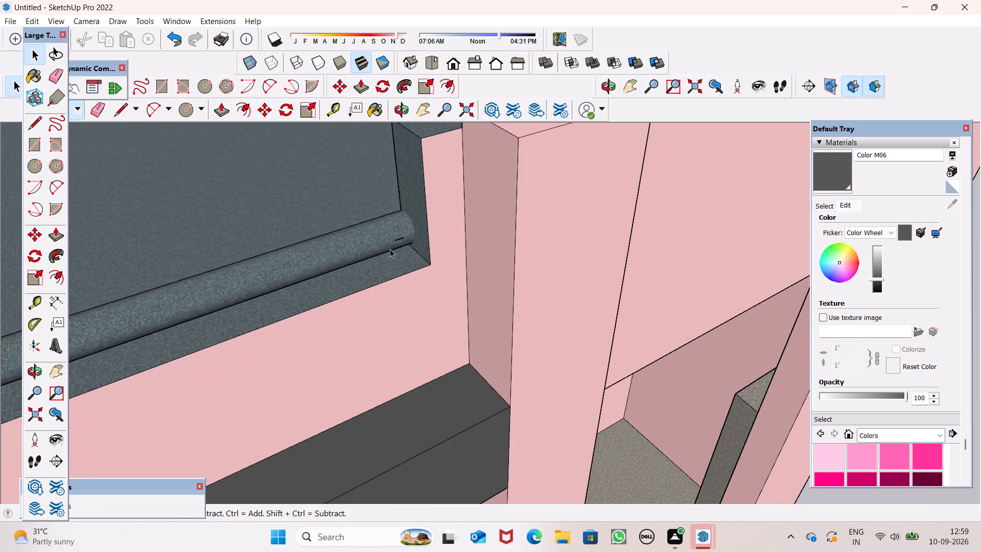
Select the pipe group and move it by its pillar-side end closer to the ledge's outer front corner.
left_click(391, 239)
scroll(419, 223, "down", 5)
scroll(491, 212, "down", 20)
scroll(491, 212, "down", 2)
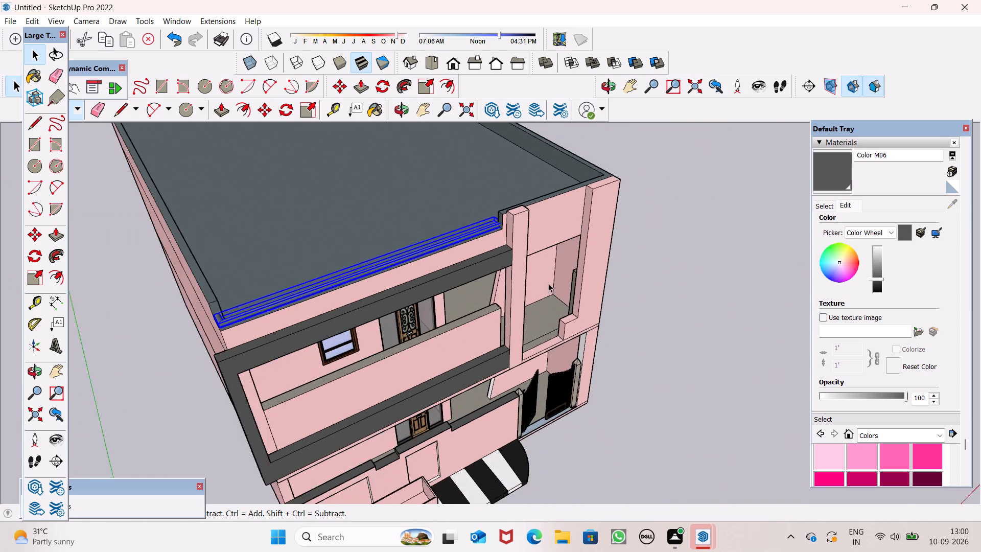
scroll(466, 305, "up", 5)
scroll(467, 254, "down", 5)
middle_click_drag(510, 189, 482, 201)
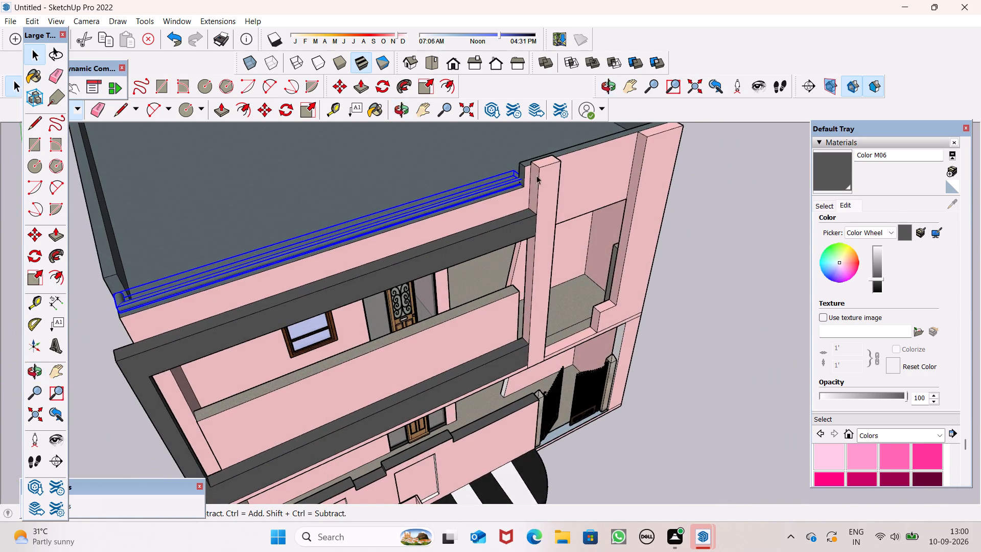
scroll(543, 165, "up", 13)
scroll(492, 185, "up", 8)
scroll(491, 231, "up", 2)
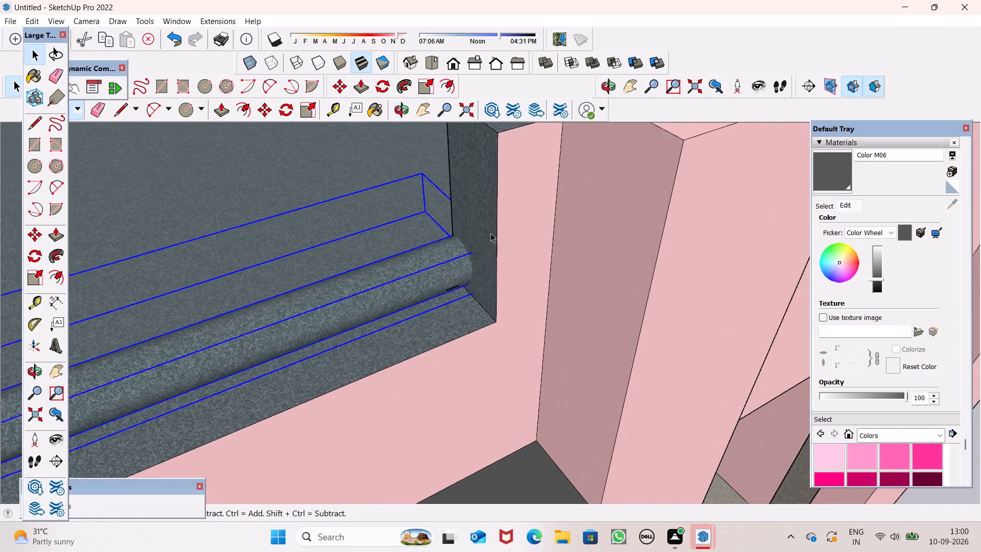
scroll(491, 233, "up", 1)
key("m")
key("Return")
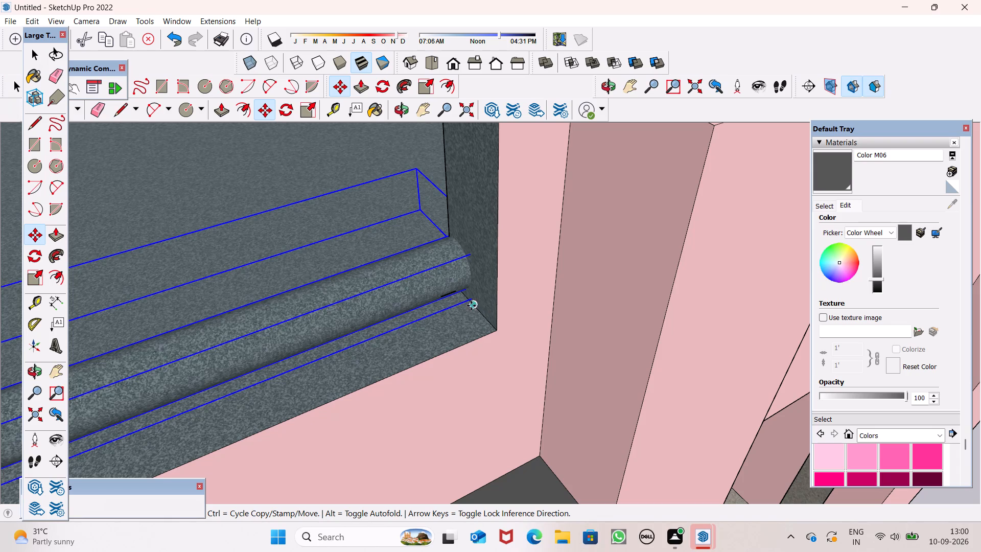
left_click_drag(472, 301, 484, 313)
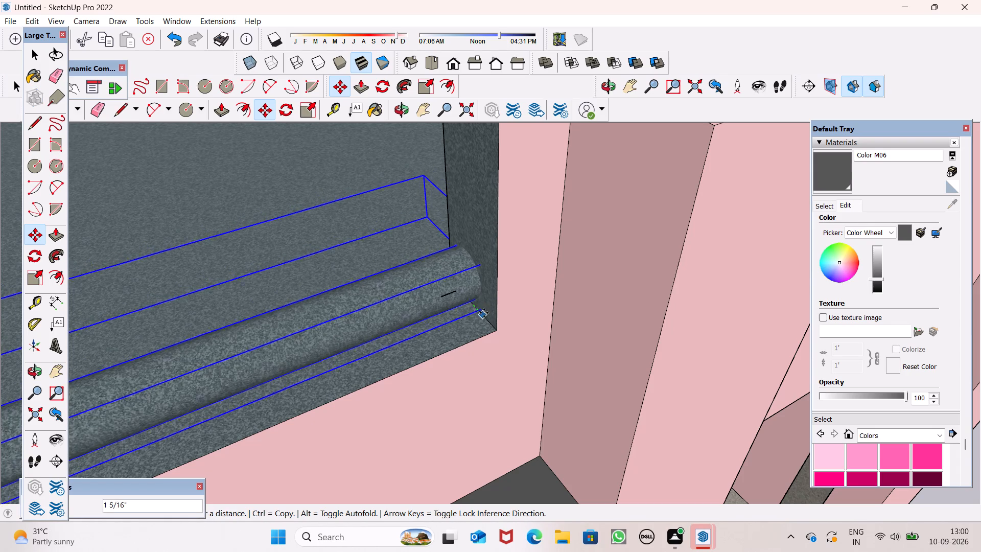
left_click_drag(484, 313, 493, 313)
left_click_drag(514, 261, 509, 250)
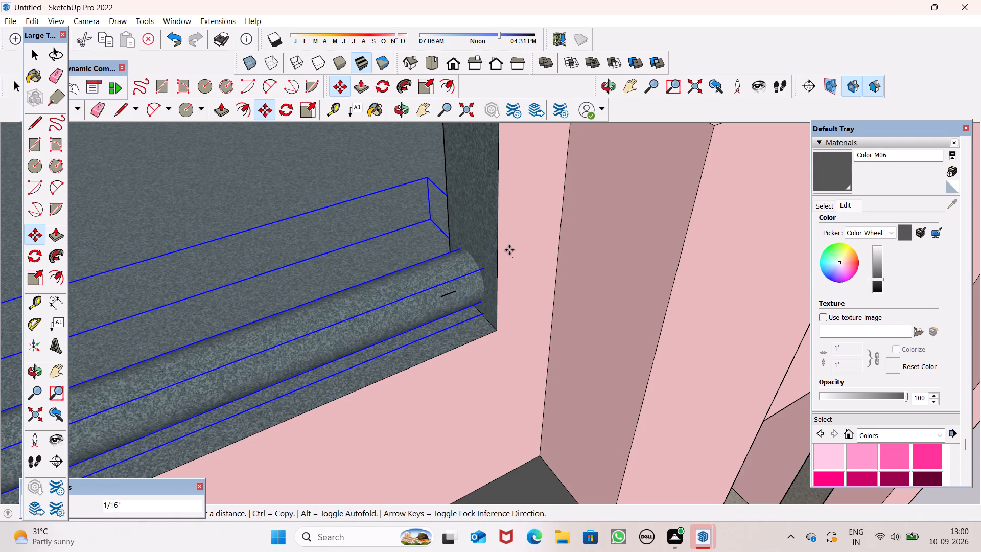
left_click_drag(509, 250, 518, 253)
Shift the pipe slightly by its short leg to adjust its position against the end of the side parapet.
scroll(487, 239, "down", 8)
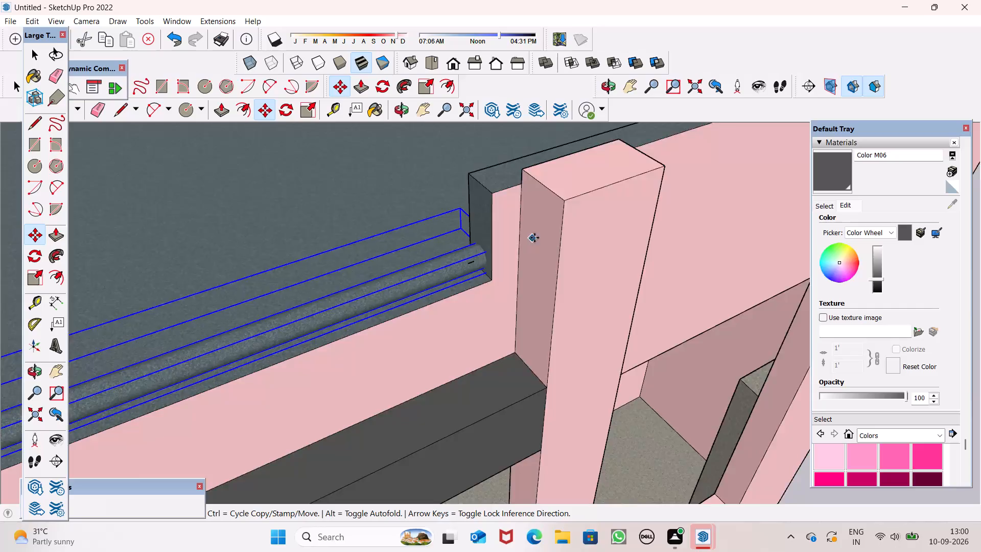
scroll(534, 238, "down", 20)
scroll(534, 238, "down", 5)
middle_click_drag(546, 345, 481, 242)
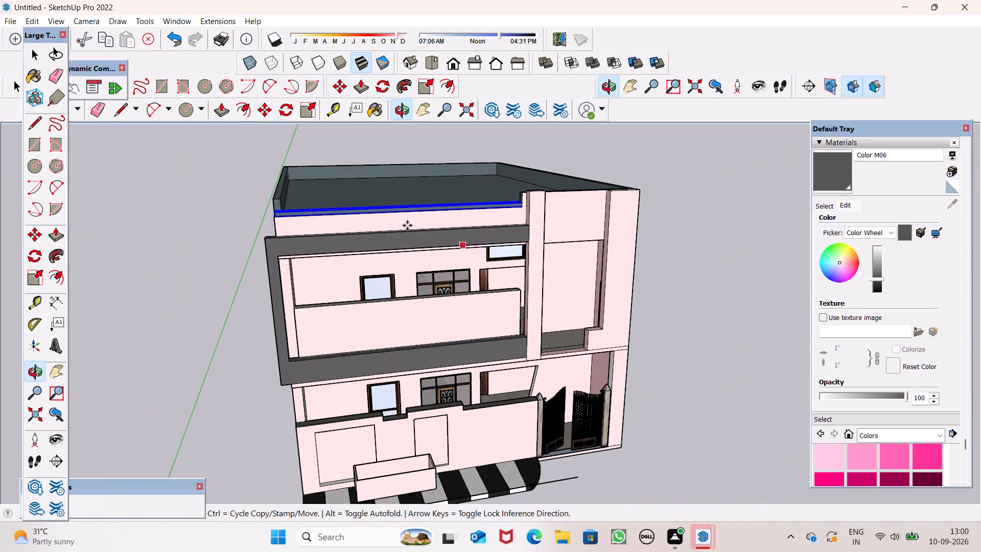
scroll(344, 192, "up", 8)
scroll(315, 238, "down", 5)
scroll(127, 254, "up", 7)
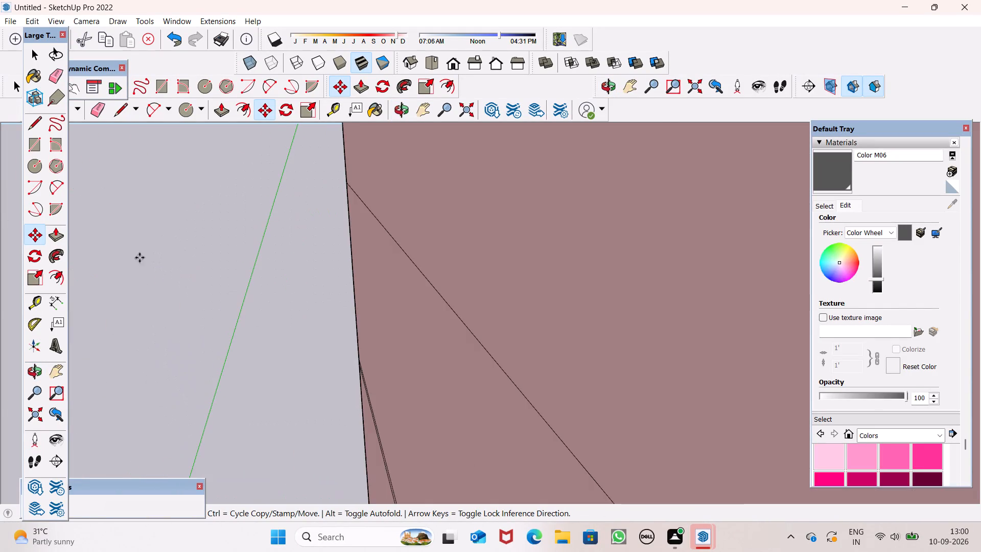
scroll(224, 292, "down", 6)
scroll(271, 316, "up", 5)
scroll(310, 316, "down", 5)
middle_click_drag(328, 343, 336, 365)
scroll(363, 383, "up", 16)
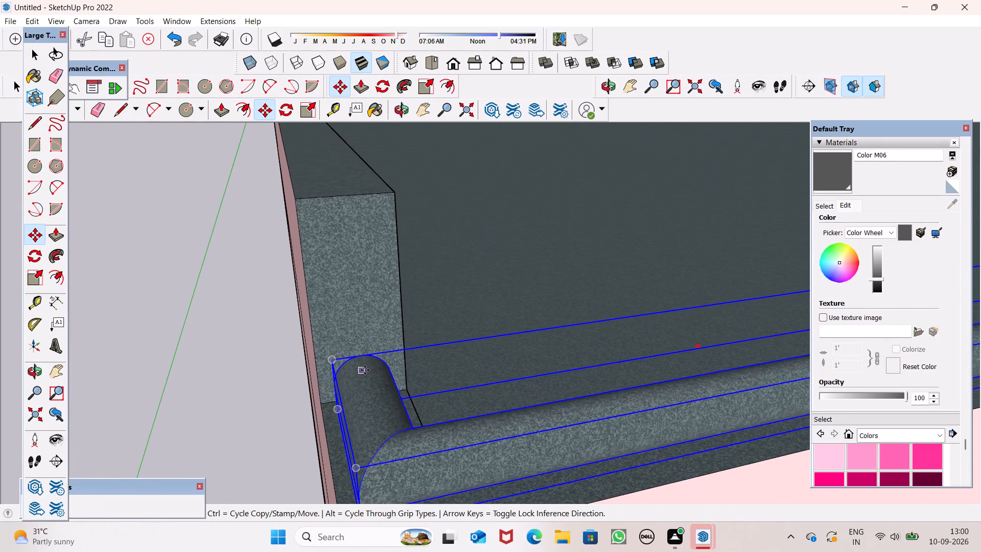
left_click_drag(363, 356, 364, 348)
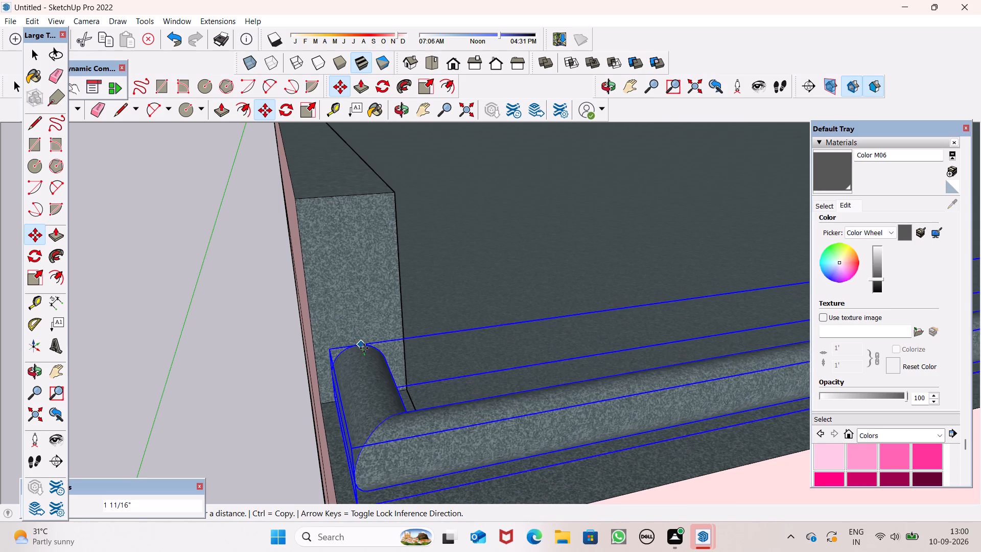
left_click_drag(364, 348, 365, 350)
Raise the pipe slightly above the parapet ledge, moving it by the lower corner of its short leg.
middle_click_drag(395, 401, 567, 354)
left_click_drag(343, 448, 343, 448)
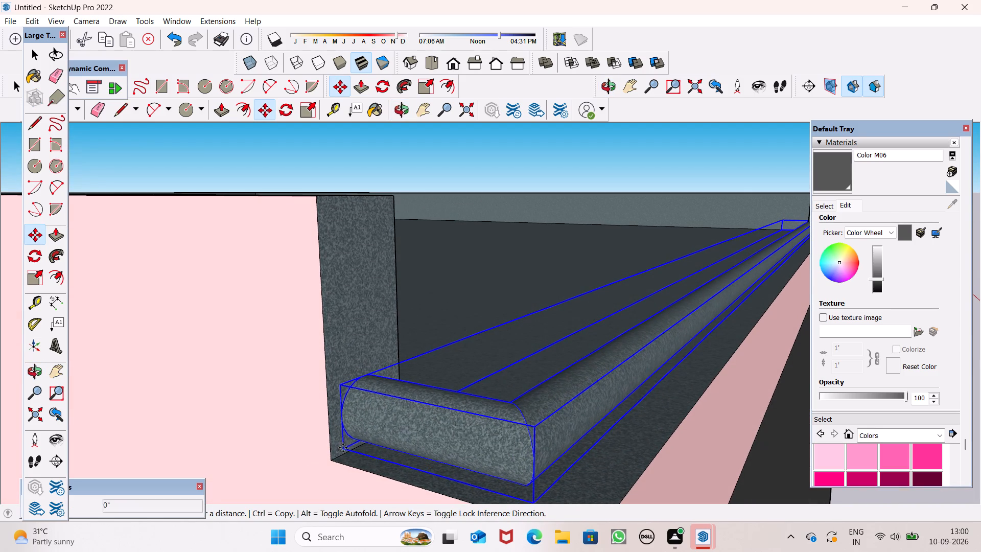
left_click_drag(343, 448, 340, 427)
scroll(296, 416, "down", 5)
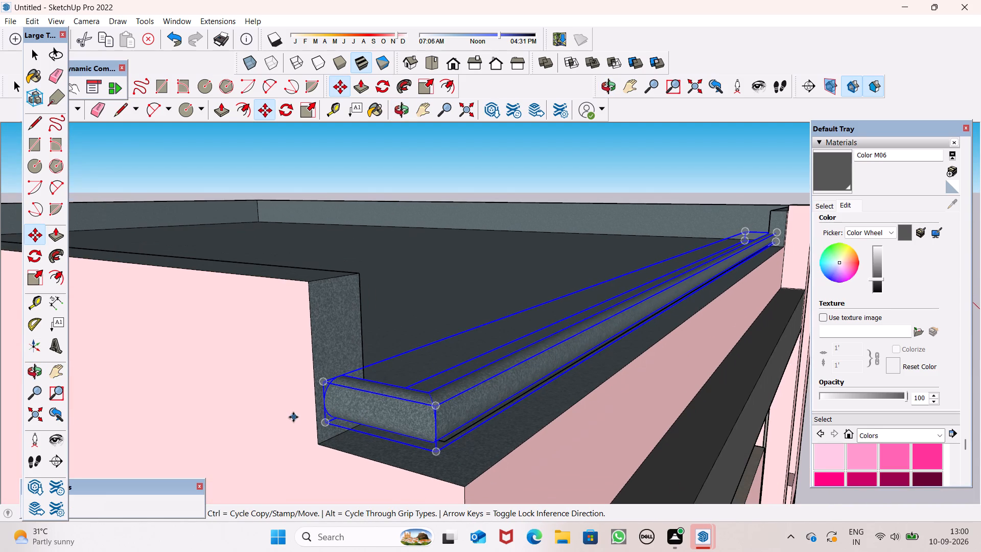
key("space")
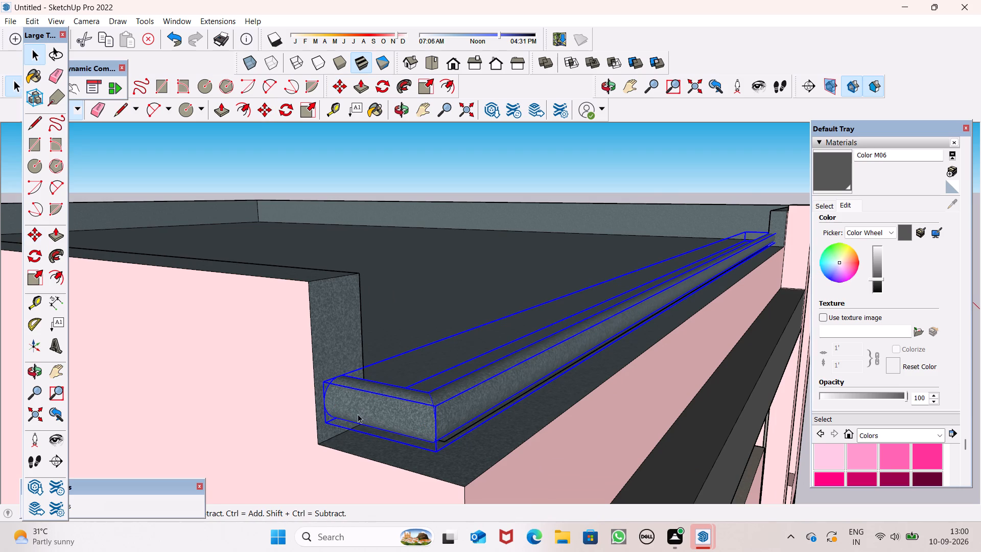
Copy the pipe group and place the copy directly above the original, with its short leg against the side parapet's end.
key("m")
key("Return")
key("backslash")
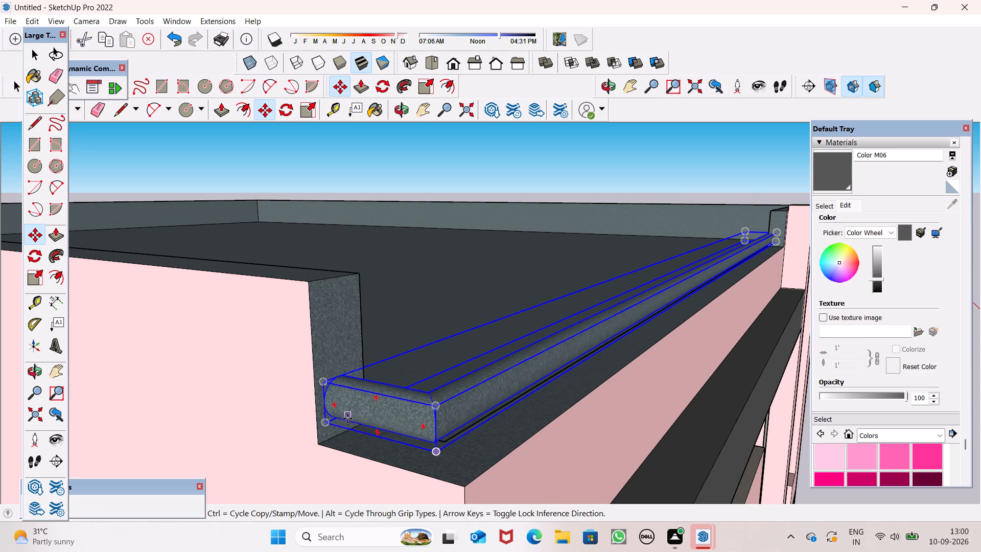
left_click_drag(369, 424, 395, 379, "ctrl")
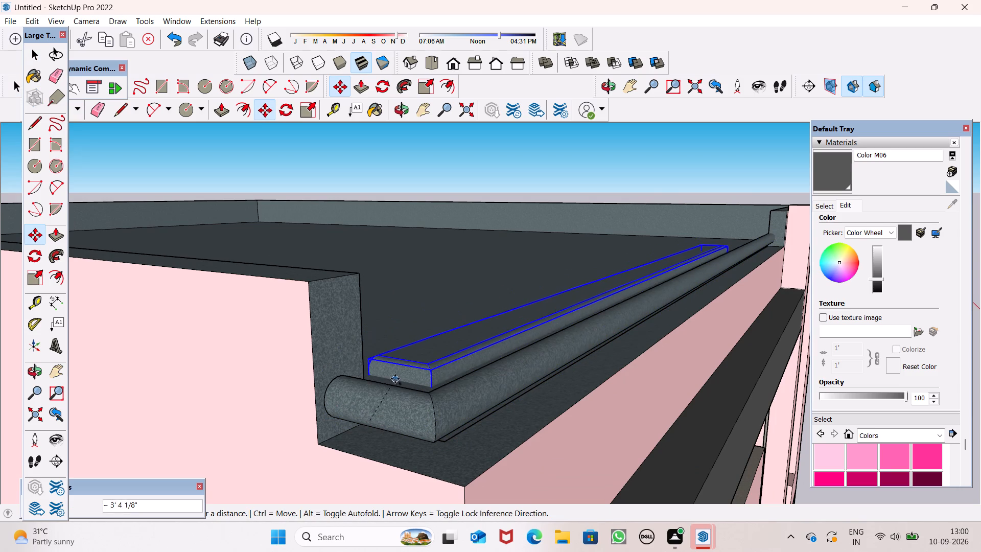
left_click_drag(395, 379, 429, 365, "ctrl")
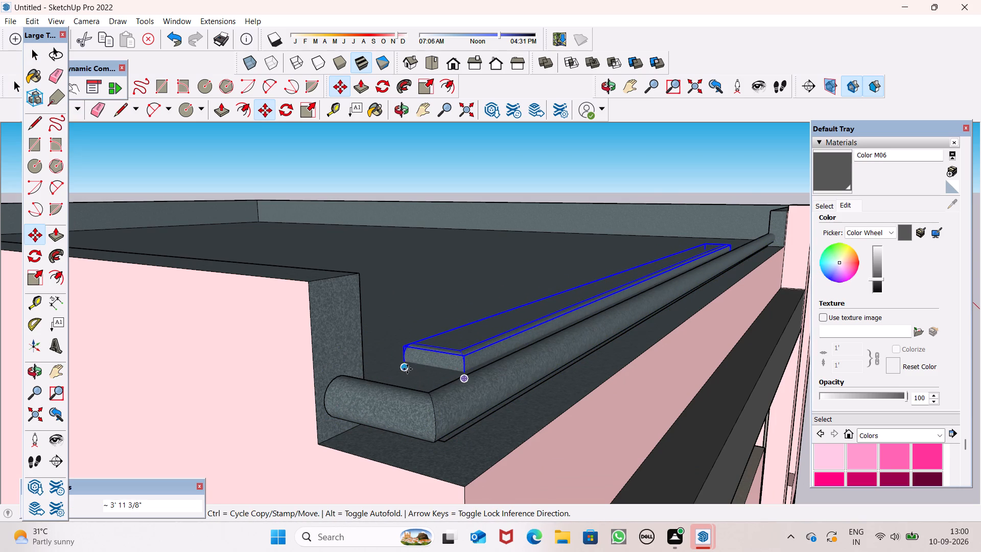
left_click_drag(405, 369, 323, 362)
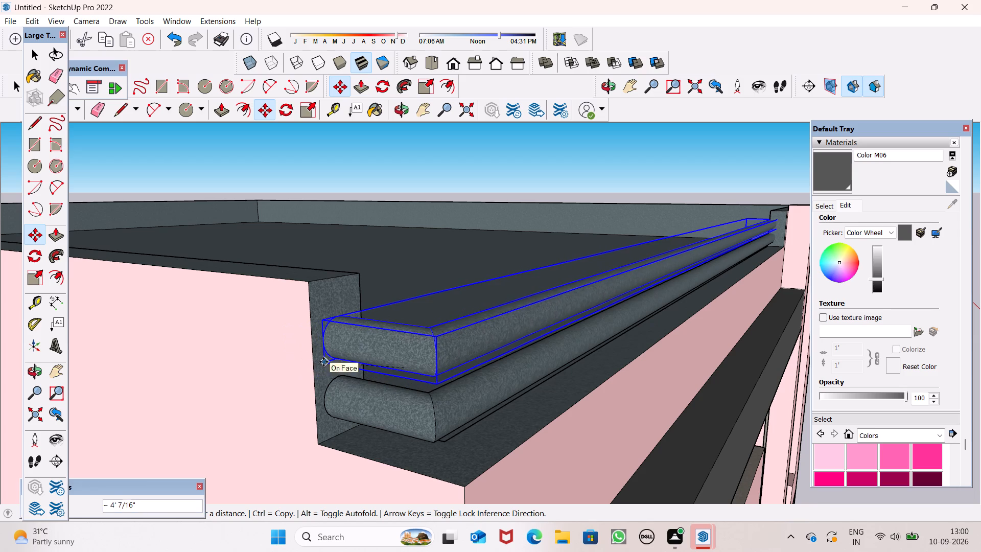
left_click_drag(323, 362, 323, 361)
Pull the front parapet's inner faces inward about 2", on the section at the pipes' end and the adjoining middle section.
scroll(221, 362, "down", 8)
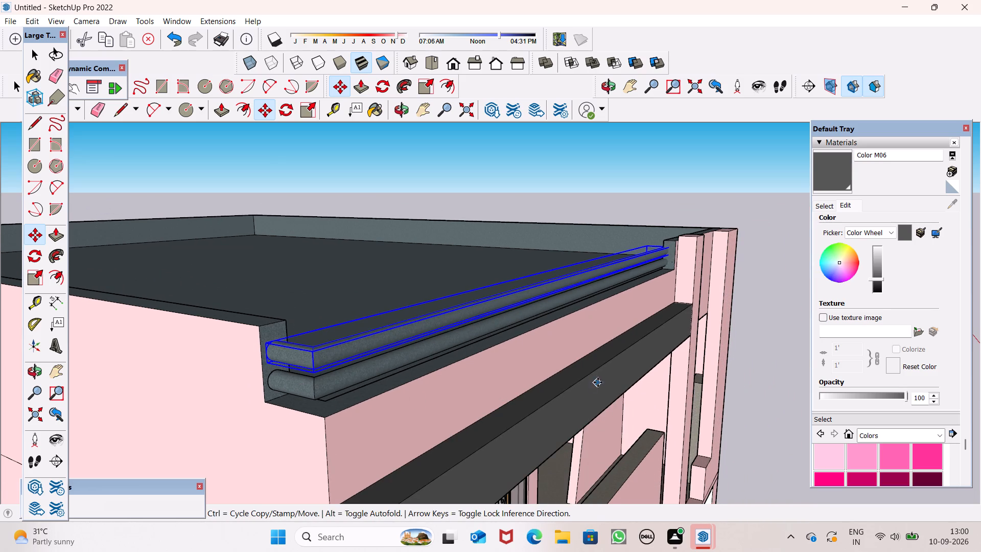
scroll(609, 343, "down", 5)
middle_click_drag(673, 336, 441, 397)
scroll(481, 324, "up", 2)
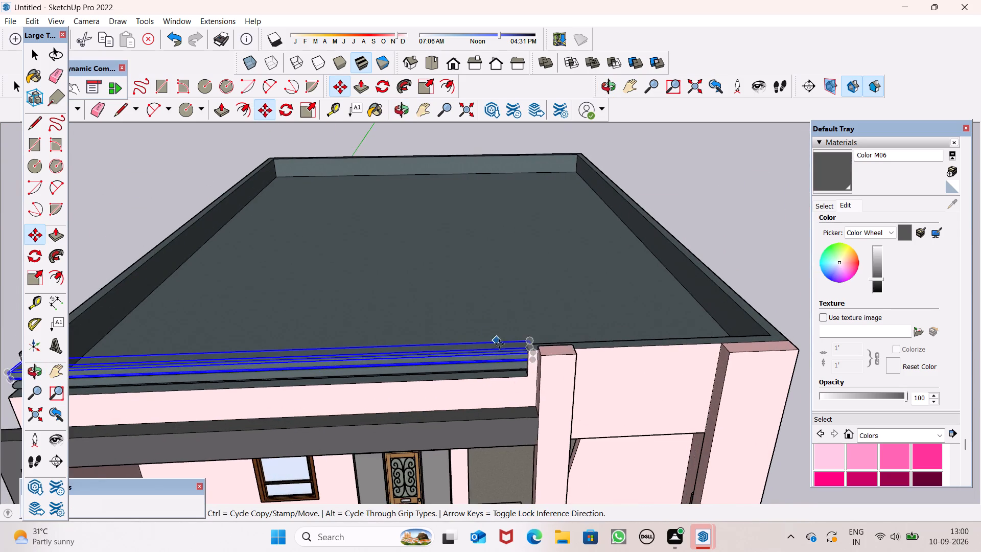
scroll(543, 390, "up", 6)
middle_click_drag(526, 364, 728, 365)
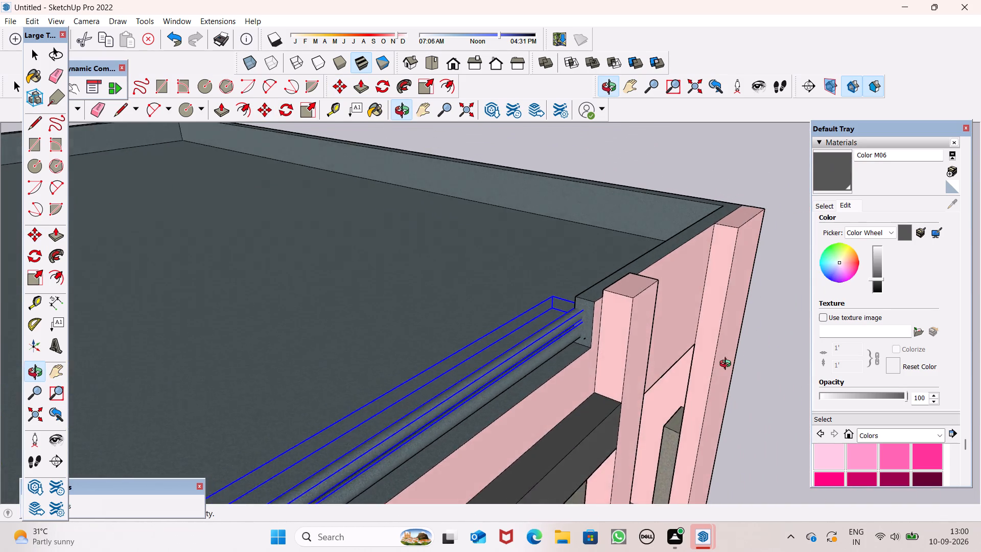
middle_click_drag(728, 365, 873, 464)
scroll(735, 371, "down", 6)
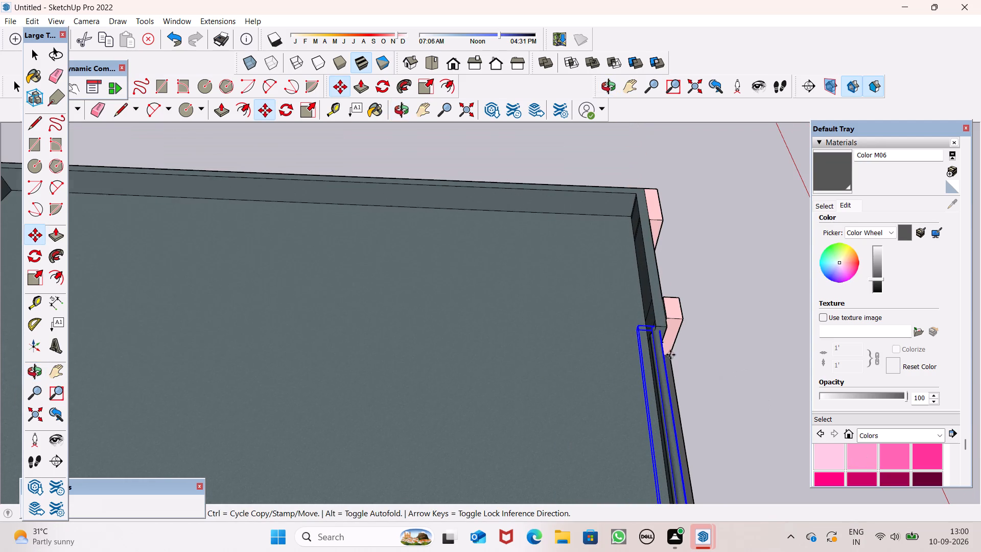
left_click(227, 119)
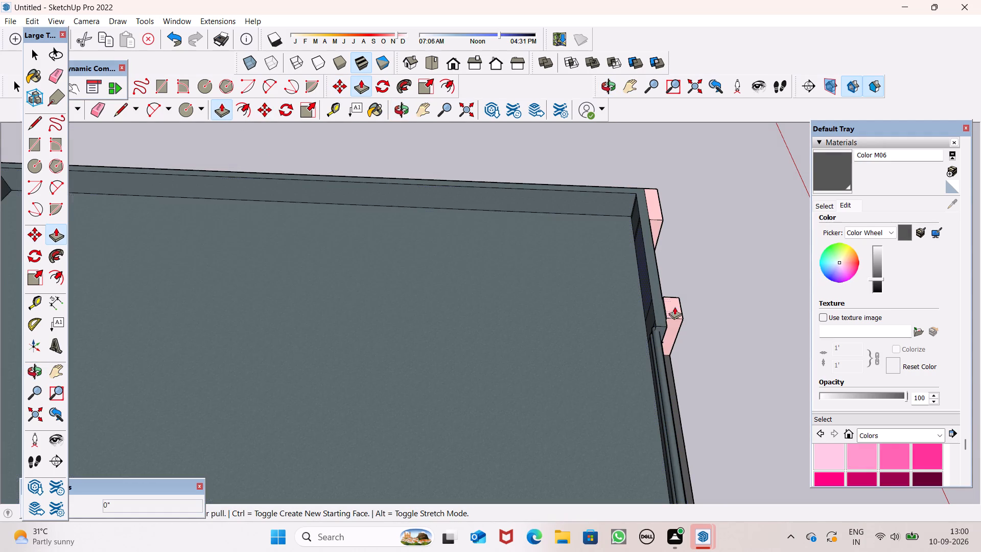
scroll(674, 307, "up", 5)
scroll(635, 358, "up", 1)
middle_click_drag(635, 359, 754, 336)
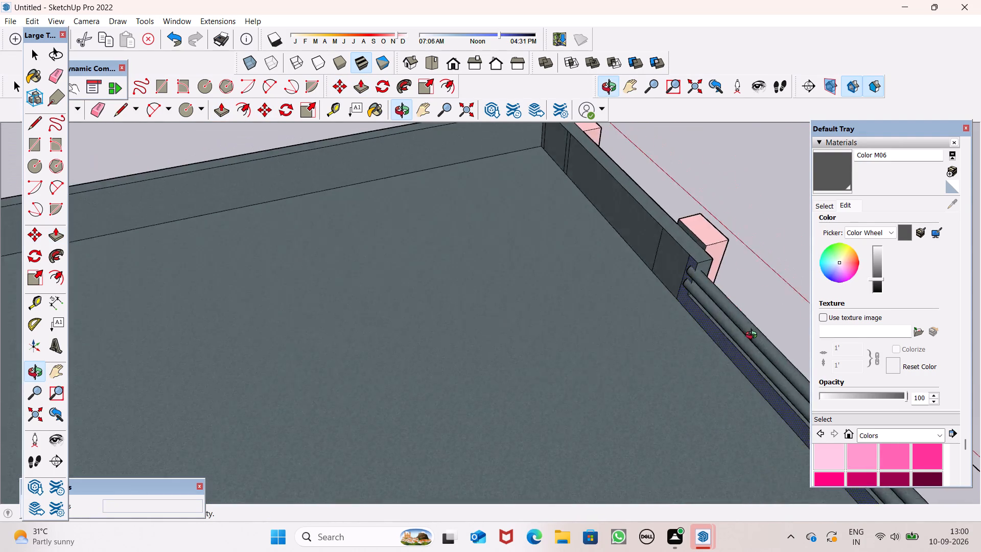
middle_click_drag(754, 336, 758, 316)
scroll(653, 232, "up", 4)
left_click_drag(675, 234, 670, 242)
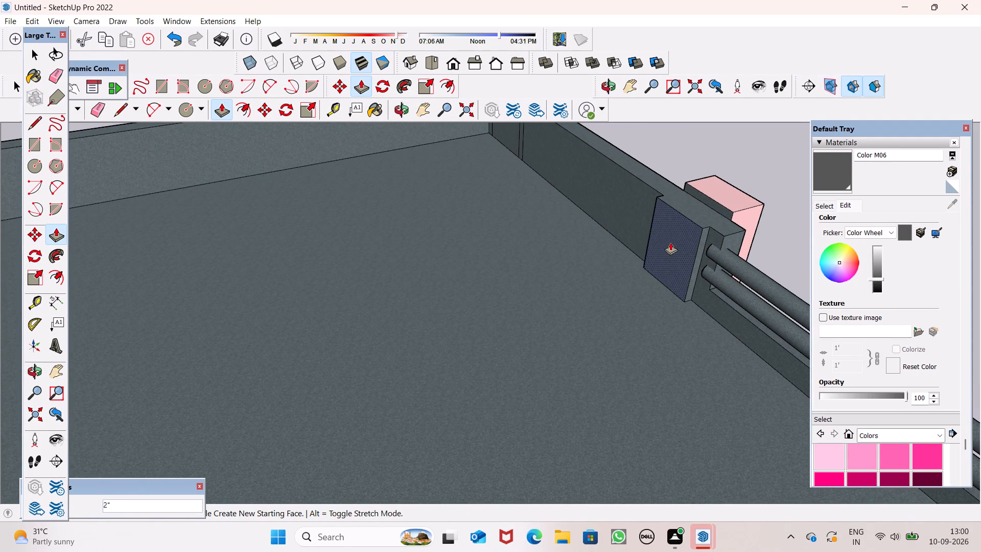
left_click_drag(670, 242, 671, 242)
left_click_drag(647, 204, 643, 214)
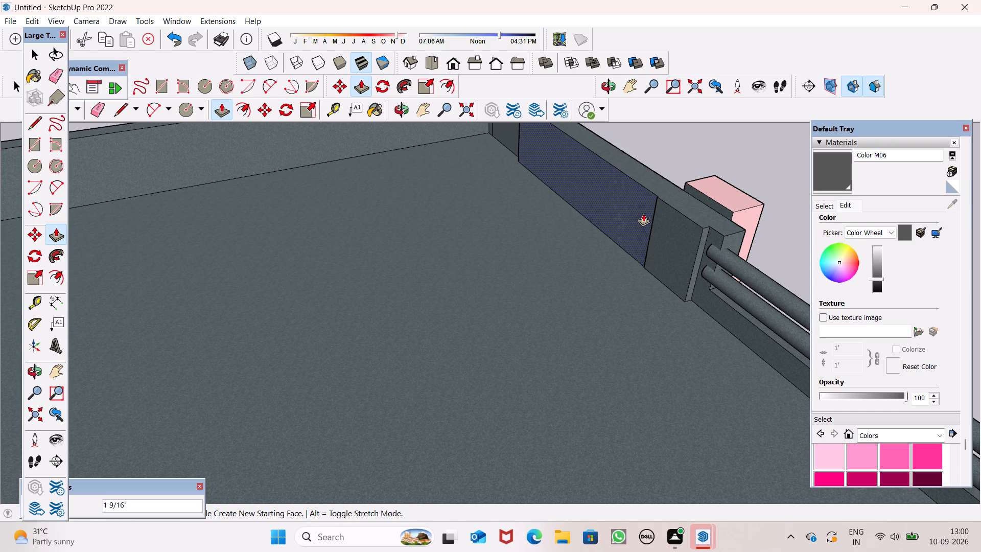
left_click_drag(643, 214, 655, 227)
Pull the front parapet's inner face section nearest the roof corner inward about 1 7/8", redoing the pull once.
scroll(596, 222, "down", 6)
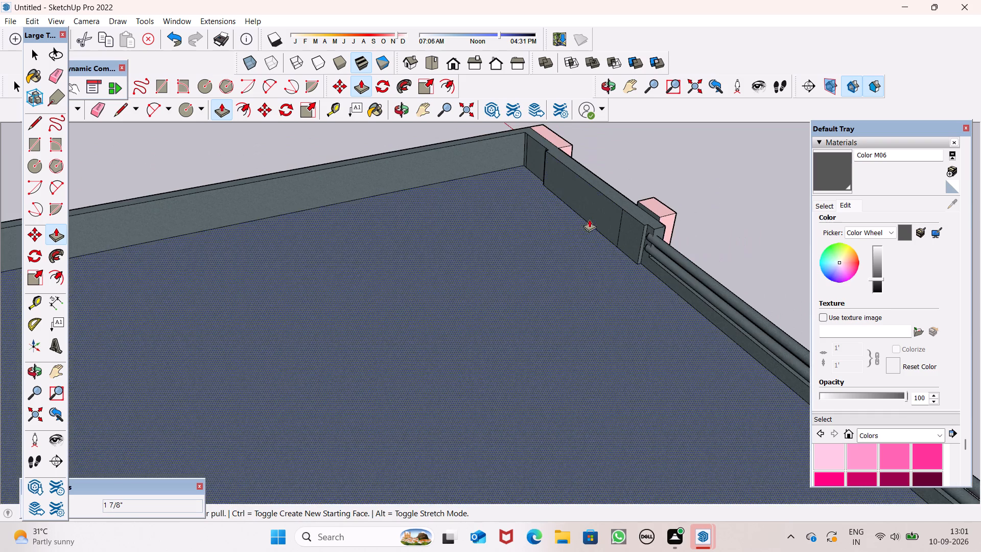
middle_click_drag(592, 225, 627, 274)
scroll(533, 144, "up", 5)
left_click_drag(524, 144, 524, 145)
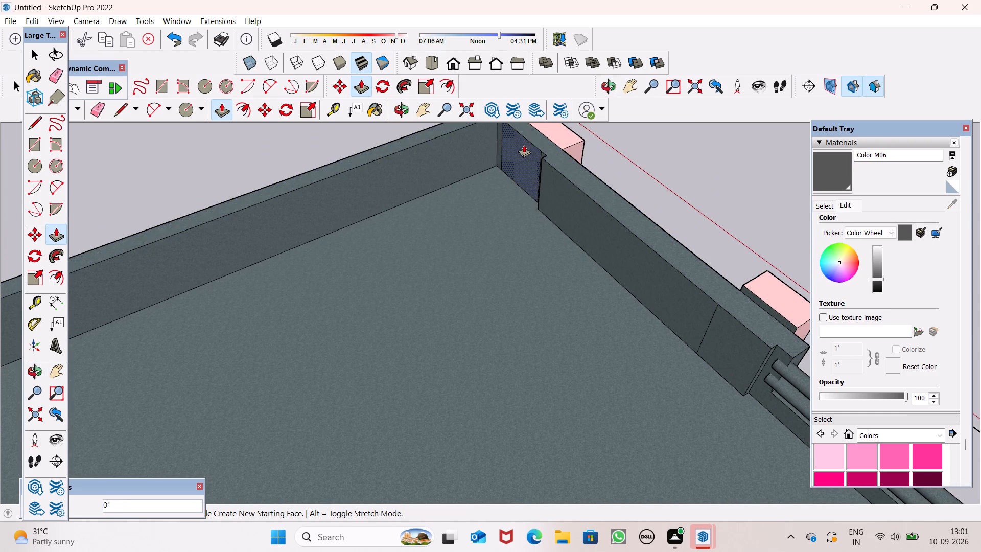
left_click_drag(524, 145, 546, 183)
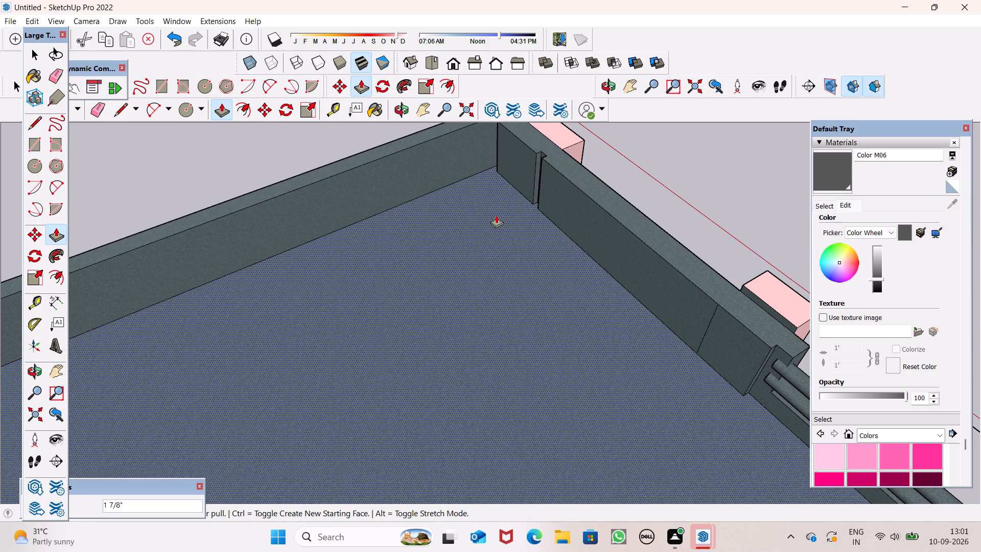
key("ctrl+z")
left_click_drag(520, 157, 549, 190)
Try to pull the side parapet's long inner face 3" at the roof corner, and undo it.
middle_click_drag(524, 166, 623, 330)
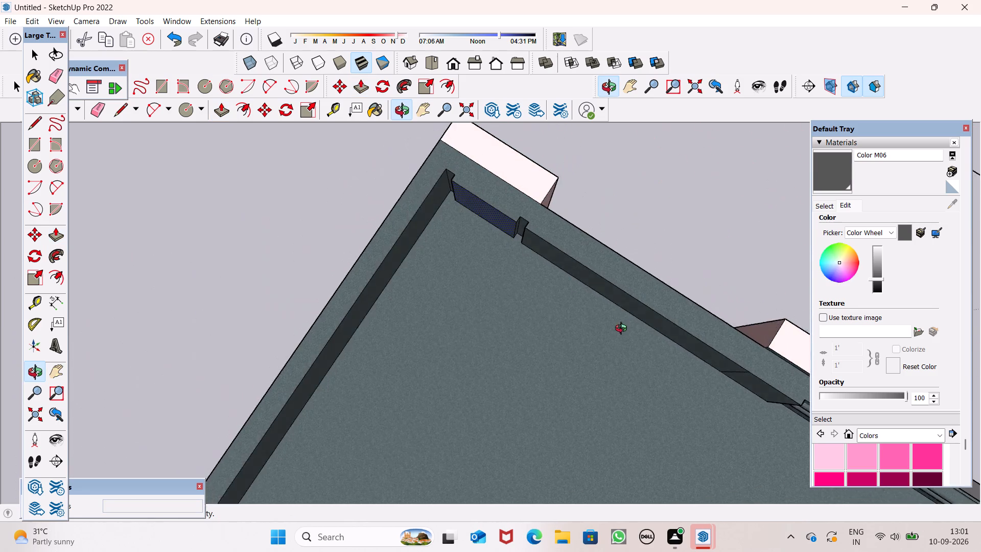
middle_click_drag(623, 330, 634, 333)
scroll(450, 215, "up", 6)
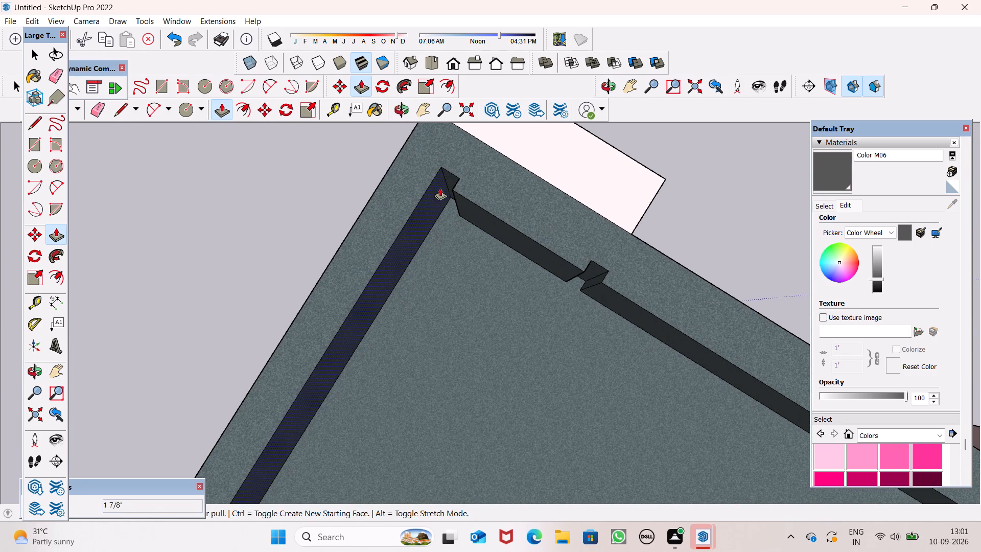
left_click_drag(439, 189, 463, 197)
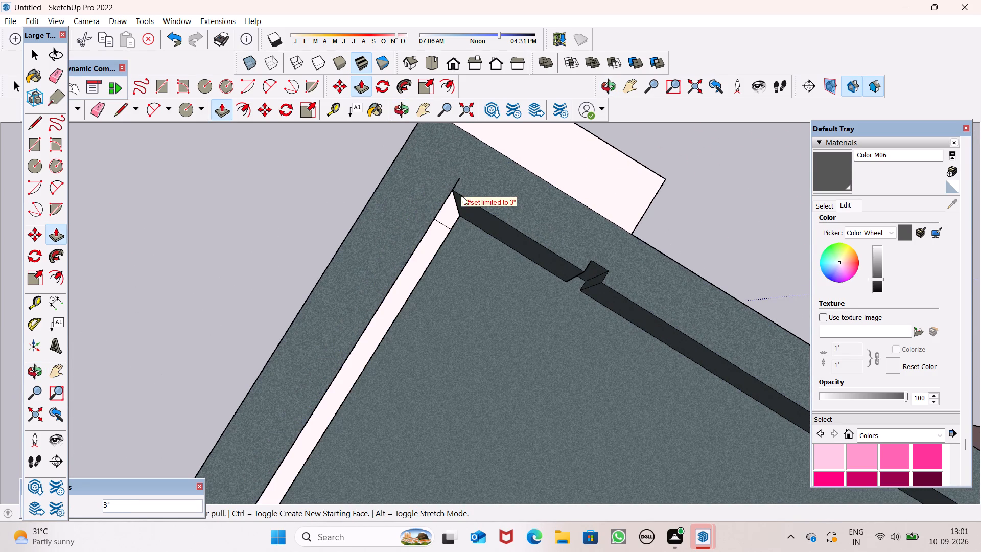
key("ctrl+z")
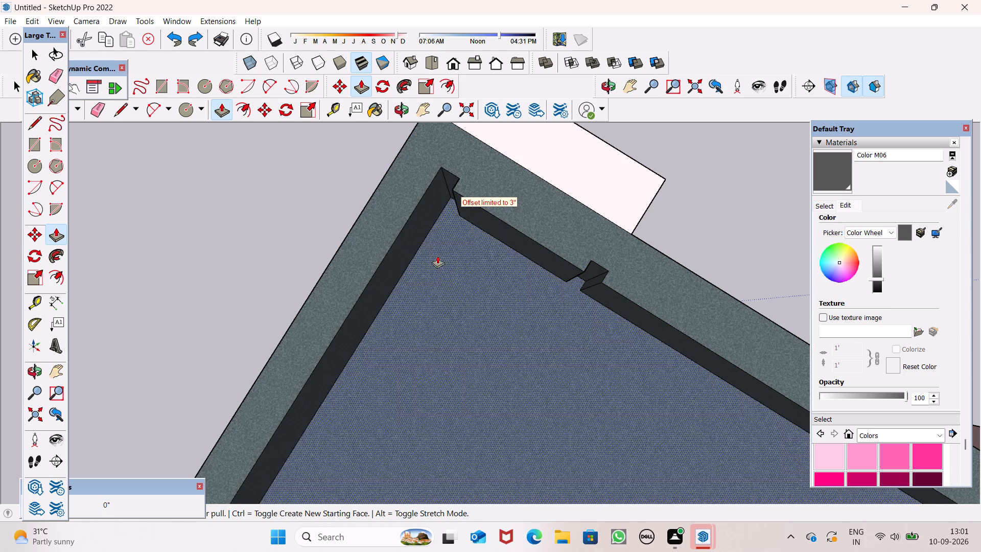
Push/Pull the recessed faces at the roof corner and in the notch to fill the gaps along the front parapet's inner side.
left_click_drag(450, 183, 459, 200)
left_click_drag(587, 270, 590, 281)
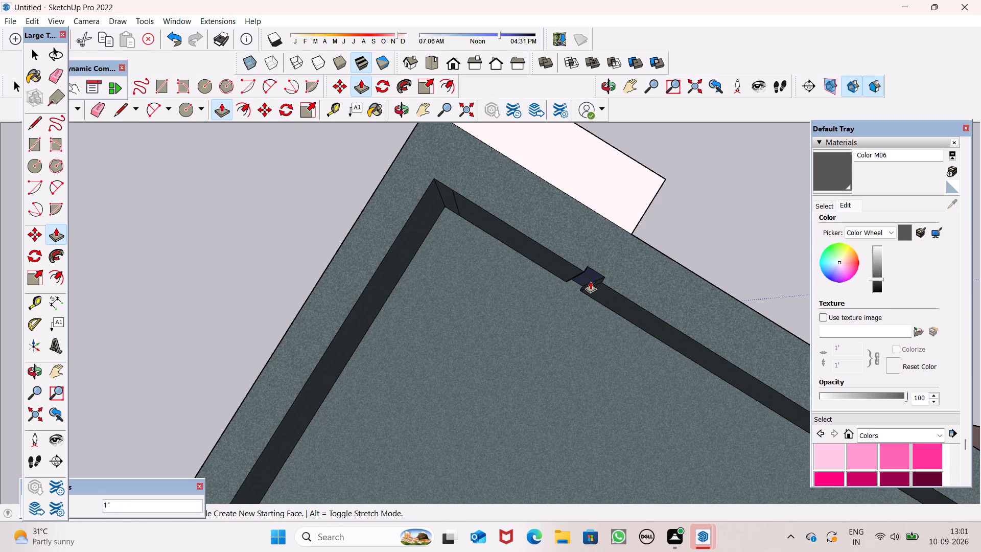
left_click_drag(590, 281, 595, 287)
scroll(497, 251, "down", 7)
key("space")
Examine the whole house from above and from the front, including the two roof pipes.
scroll(439, 217, "down", 5)
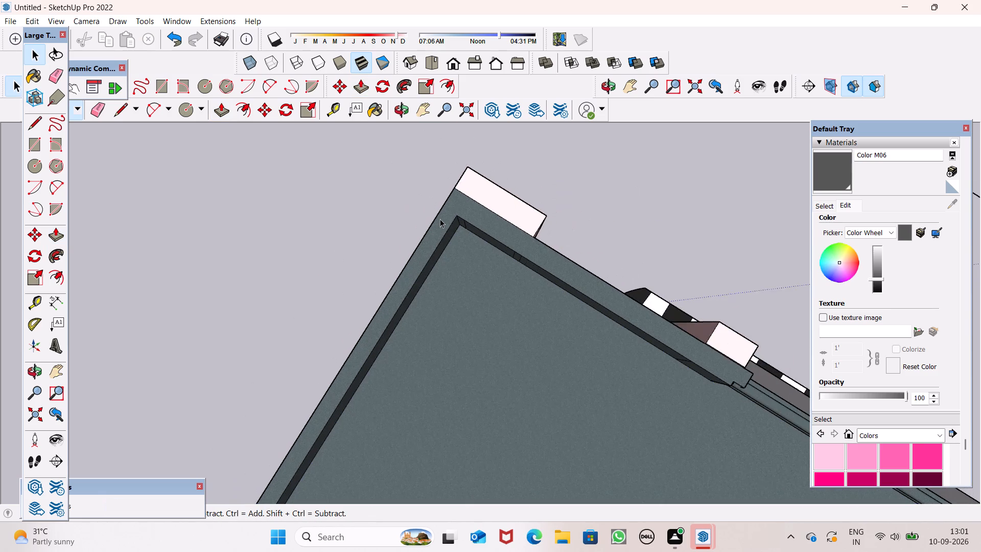
scroll(440, 223, "down", 4)
scroll(466, 230, "down", 20)
scroll(466, 230, "down", 13)
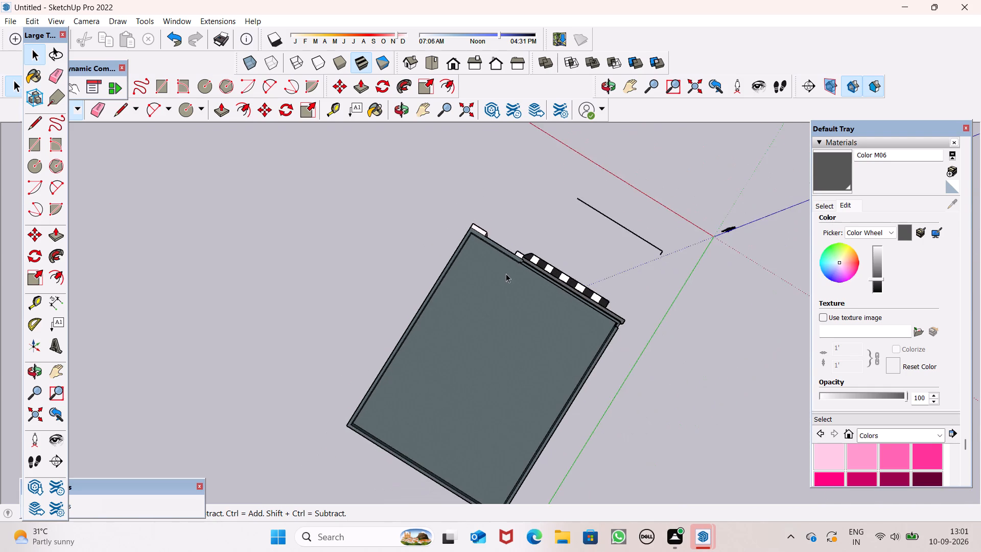
scroll(506, 273, "down", 3)
middle_click_drag(688, 389, 525, 349)
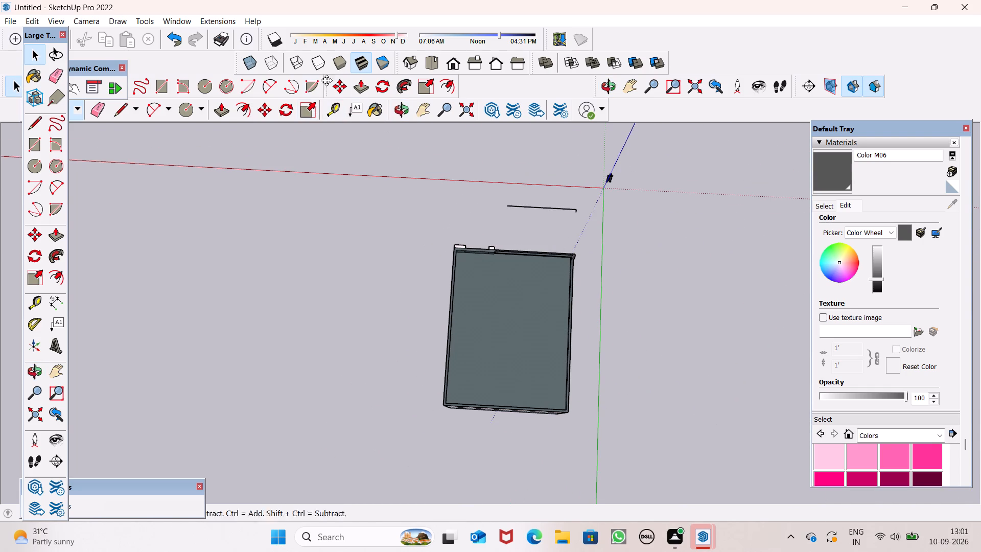
left_click(427, 67)
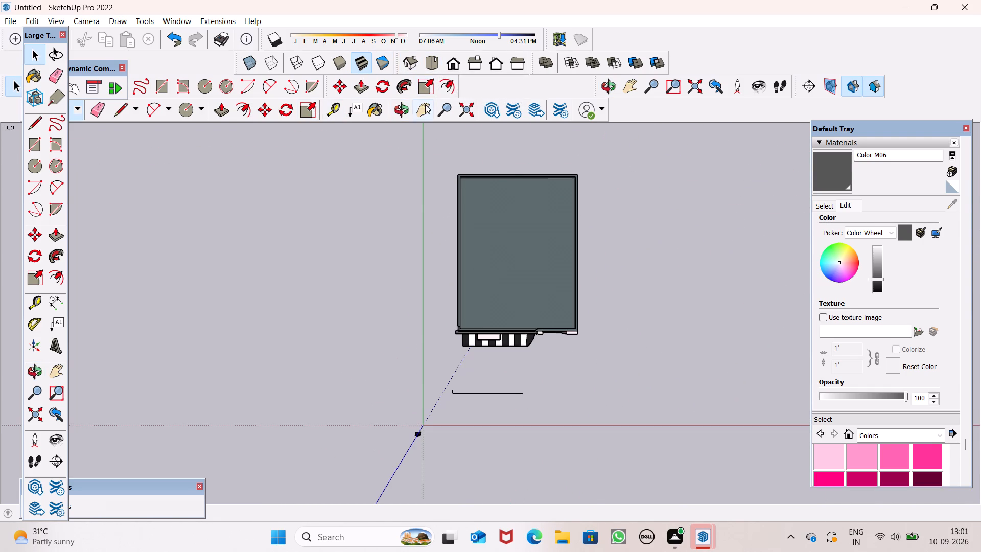
scroll(545, 338, "up", 6)
middle_click_drag(566, 363, 594, 104)
scroll(593, 105, "up", 1)
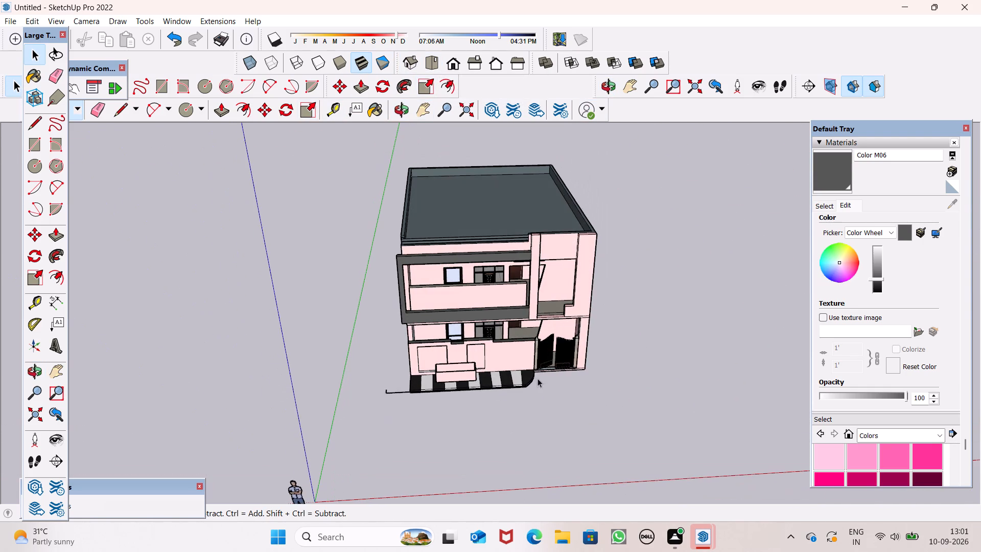
scroll(515, 403, "up", 2)
middle_click_drag(530, 393, 455, 446)
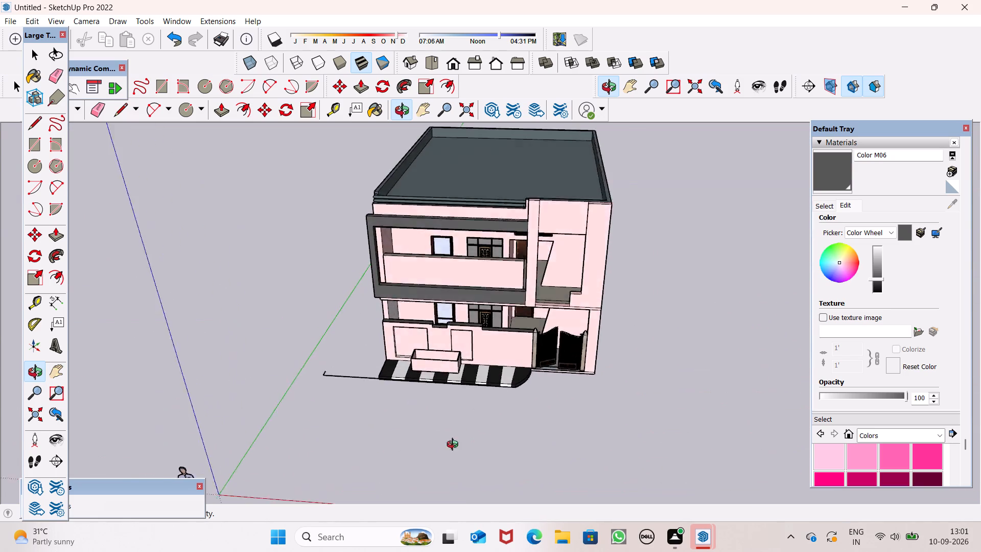
middle_click_drag(455, 446, 453, 452)
scroll(423, 270, "up", 9)
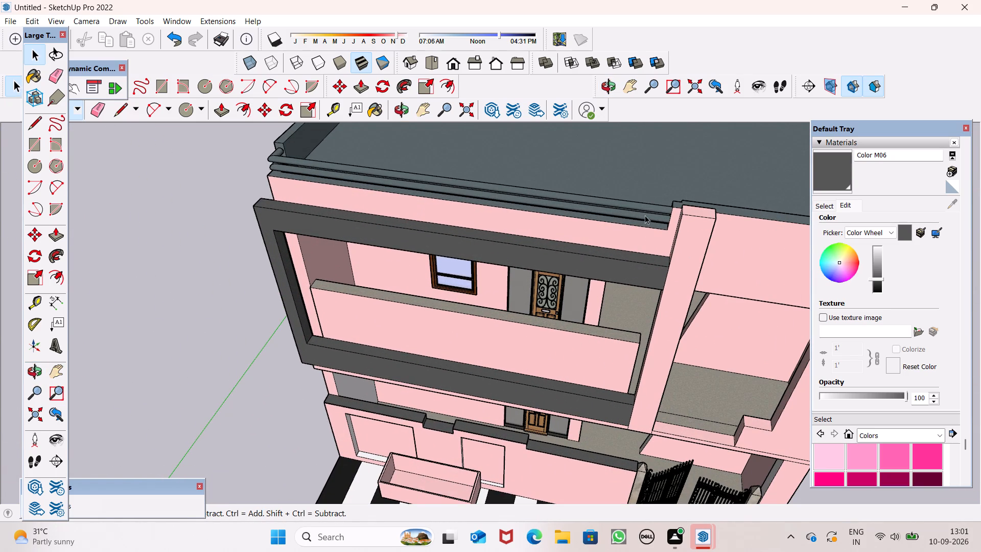
middle_click_drag(634, 231, 699, 140)
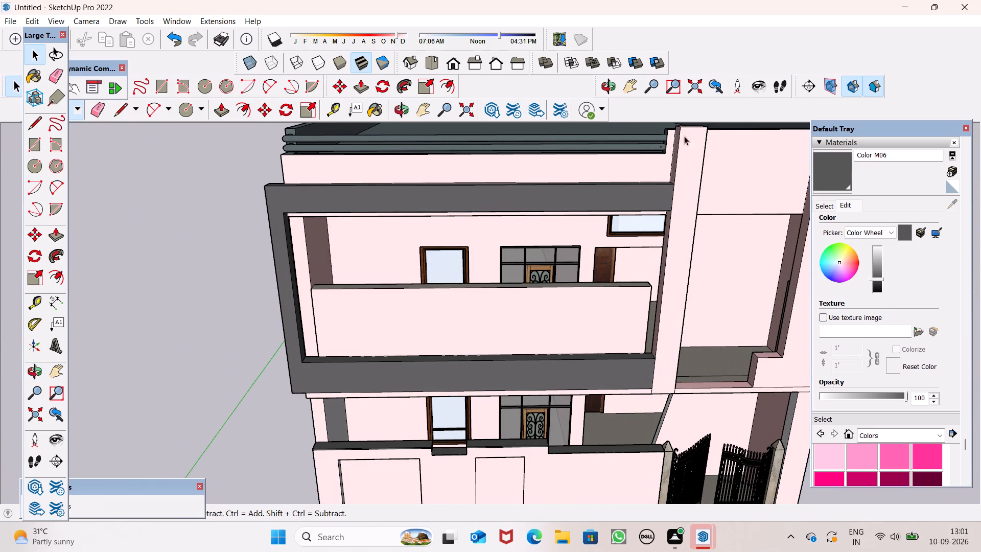
Delete the short stray line showing on the lower pipe near its pillar-side end.
scroll(674, 140, "up", 16)
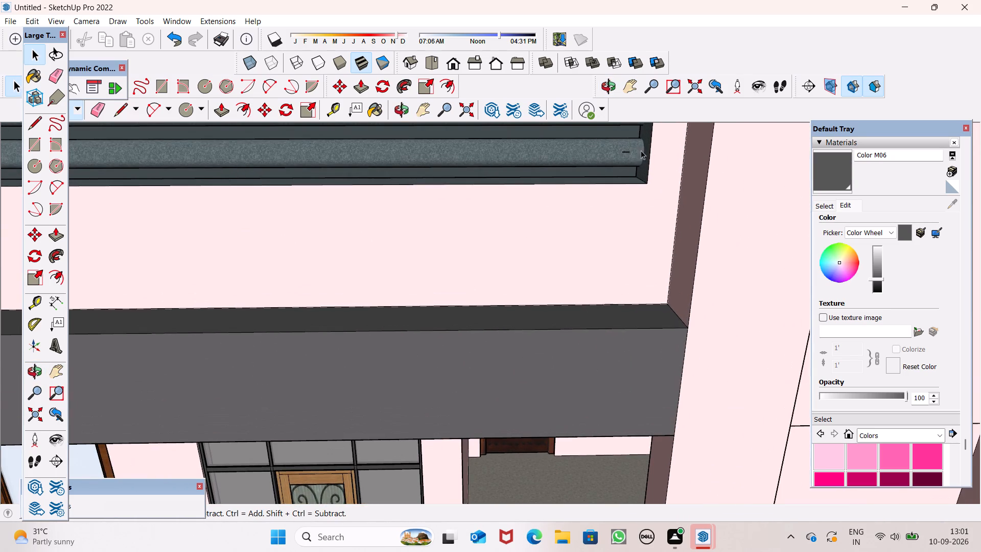
left_click(627, 151)
key("BackSpace")
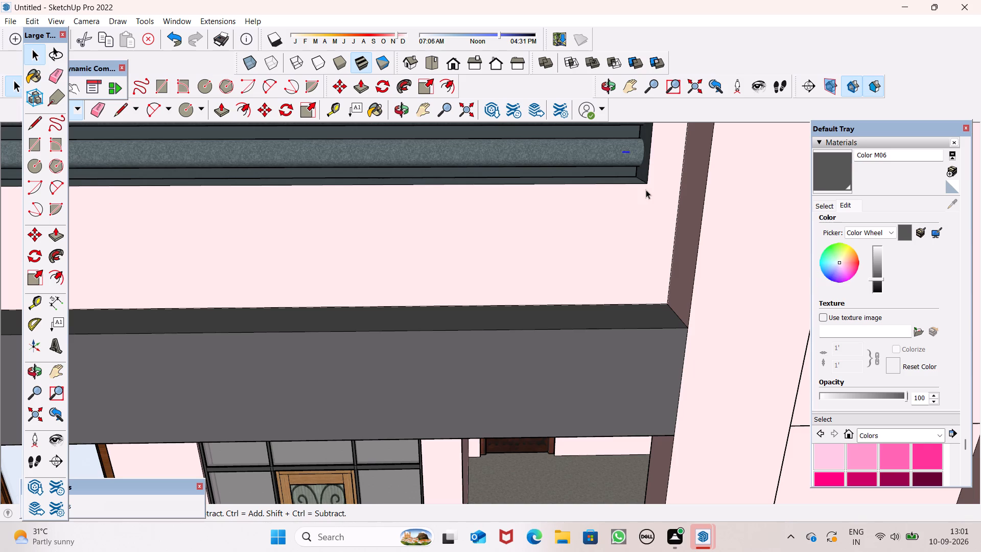
key("Delete")
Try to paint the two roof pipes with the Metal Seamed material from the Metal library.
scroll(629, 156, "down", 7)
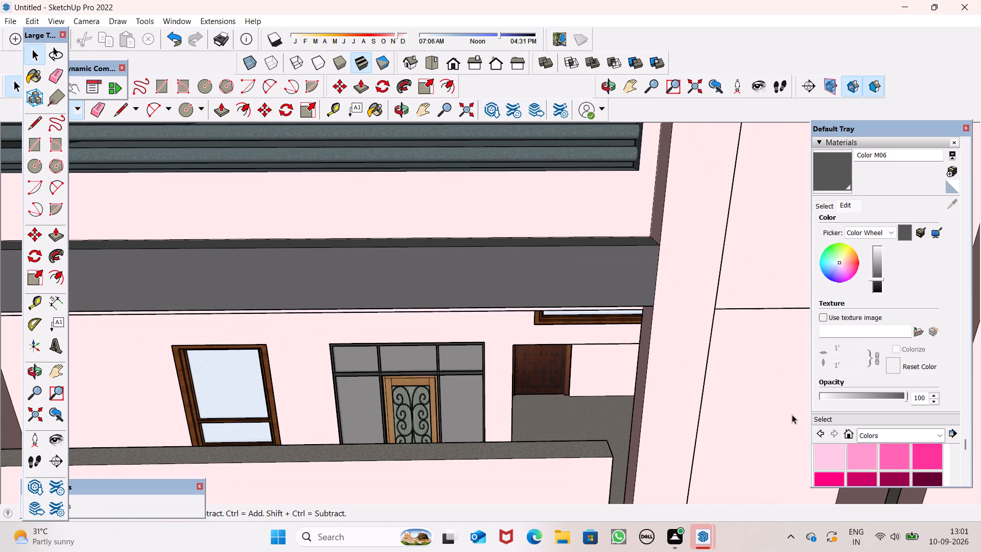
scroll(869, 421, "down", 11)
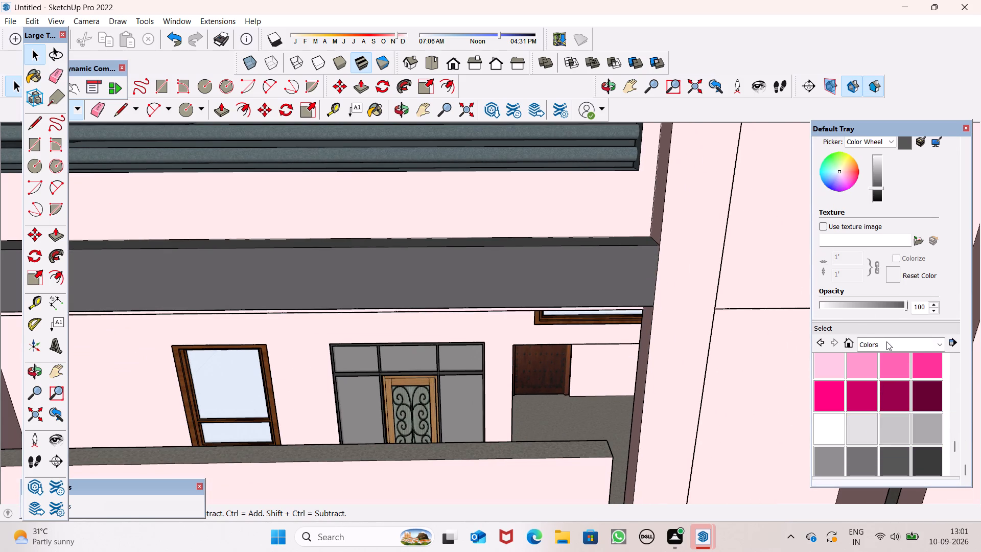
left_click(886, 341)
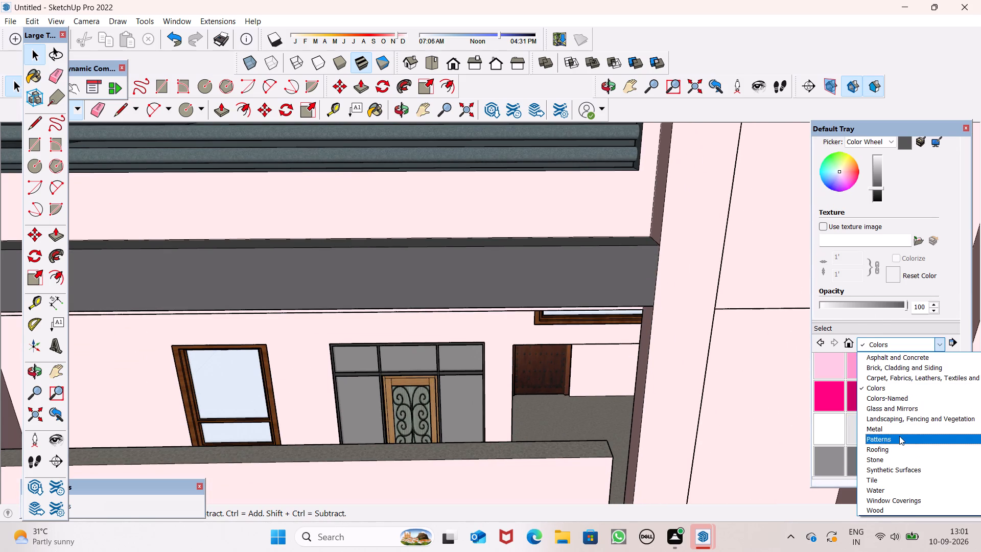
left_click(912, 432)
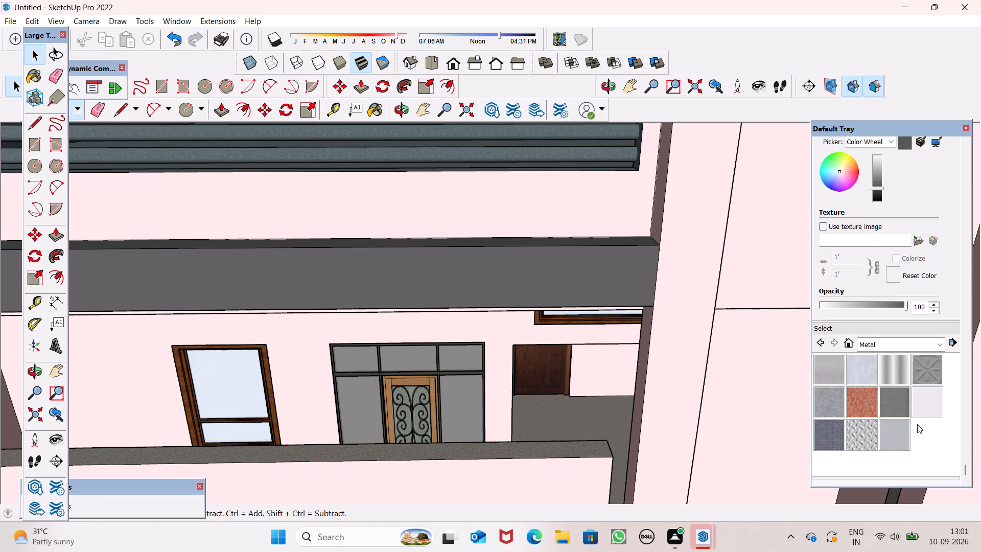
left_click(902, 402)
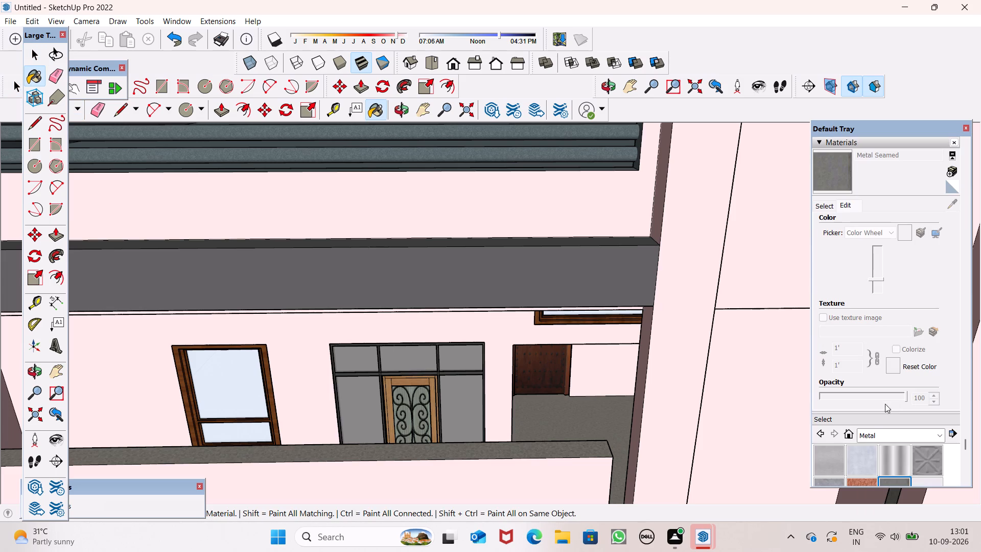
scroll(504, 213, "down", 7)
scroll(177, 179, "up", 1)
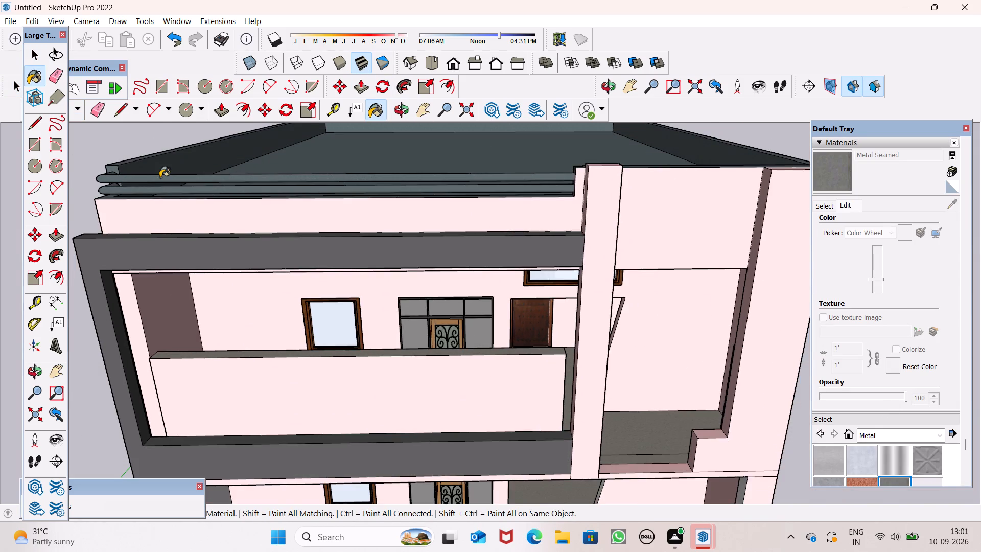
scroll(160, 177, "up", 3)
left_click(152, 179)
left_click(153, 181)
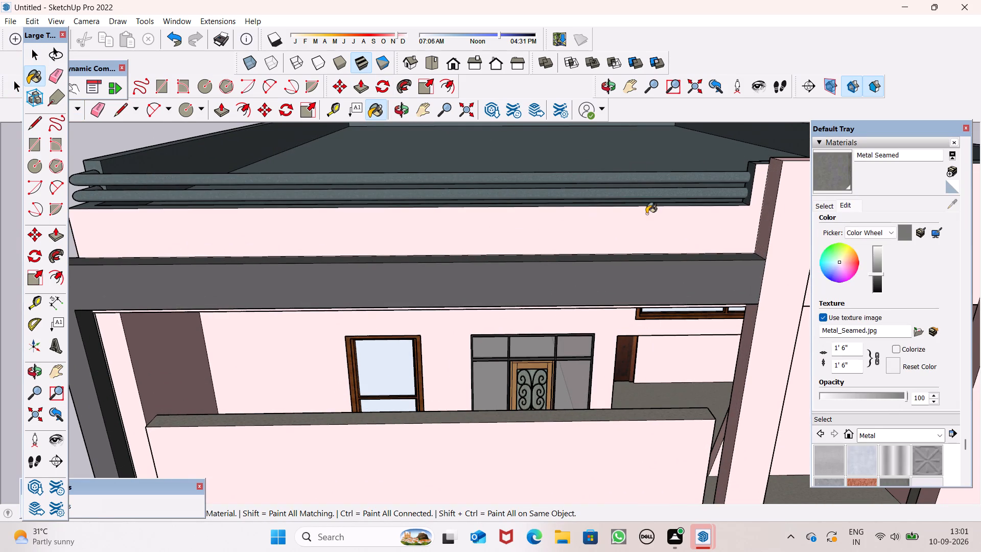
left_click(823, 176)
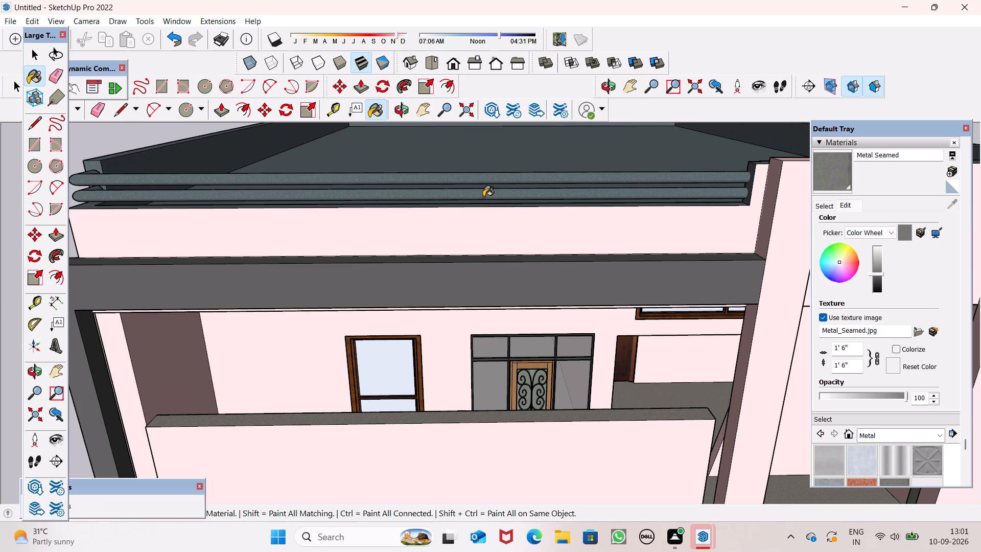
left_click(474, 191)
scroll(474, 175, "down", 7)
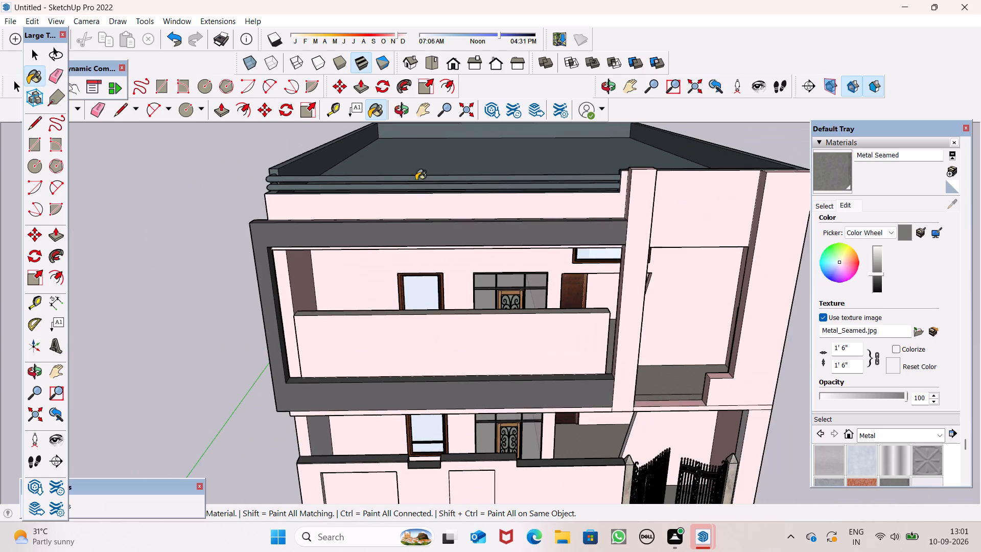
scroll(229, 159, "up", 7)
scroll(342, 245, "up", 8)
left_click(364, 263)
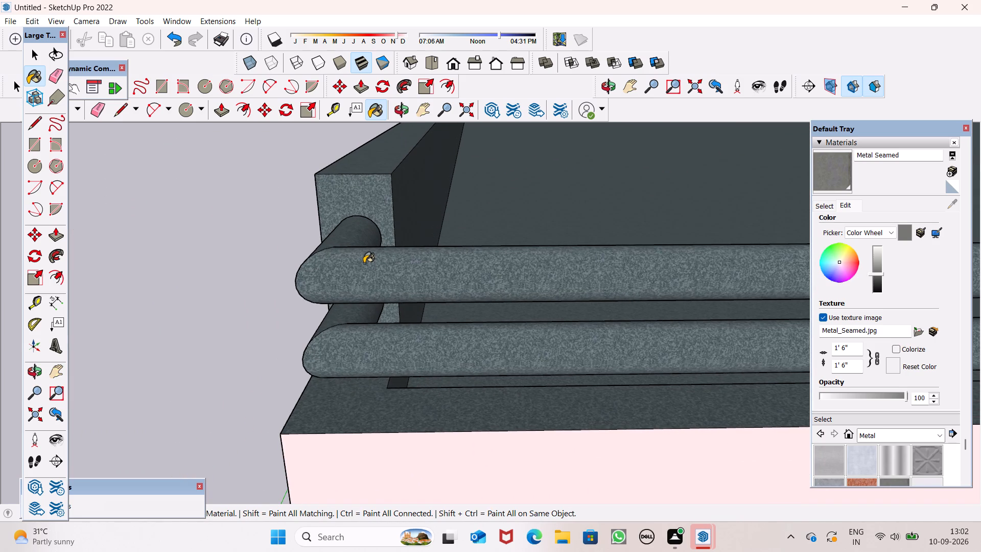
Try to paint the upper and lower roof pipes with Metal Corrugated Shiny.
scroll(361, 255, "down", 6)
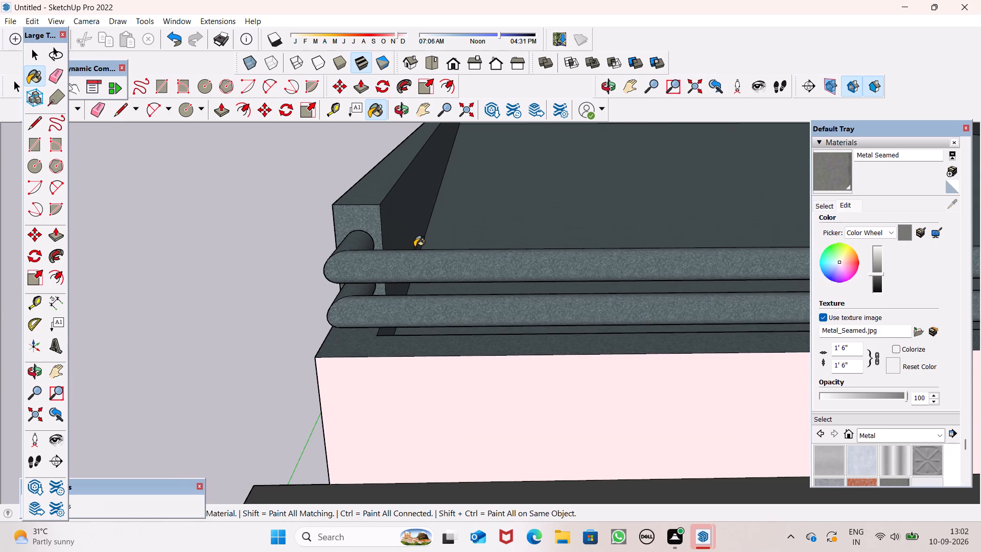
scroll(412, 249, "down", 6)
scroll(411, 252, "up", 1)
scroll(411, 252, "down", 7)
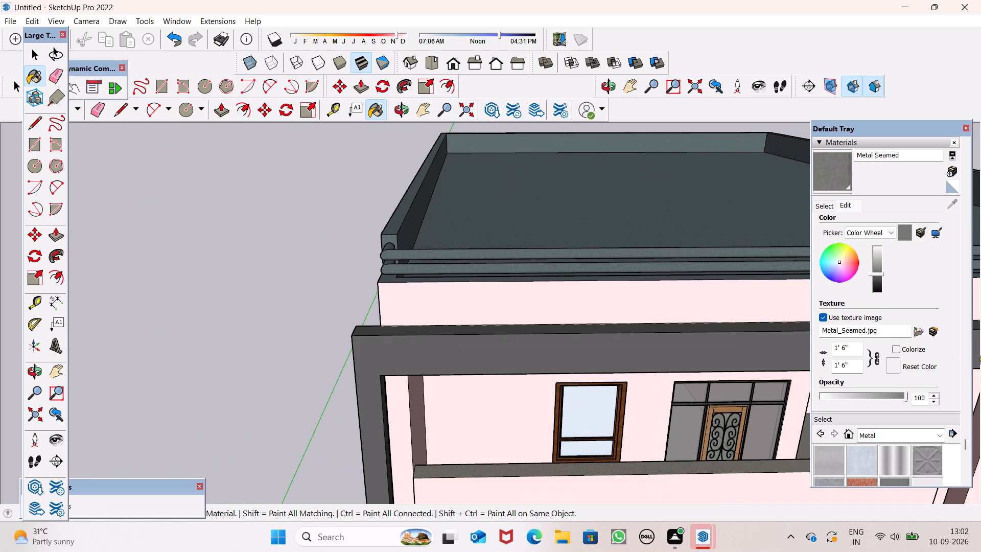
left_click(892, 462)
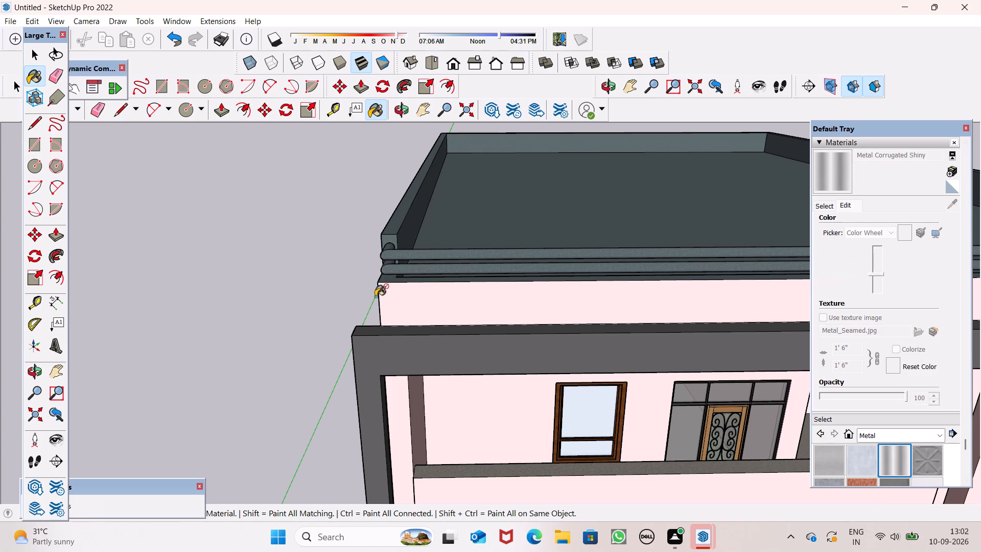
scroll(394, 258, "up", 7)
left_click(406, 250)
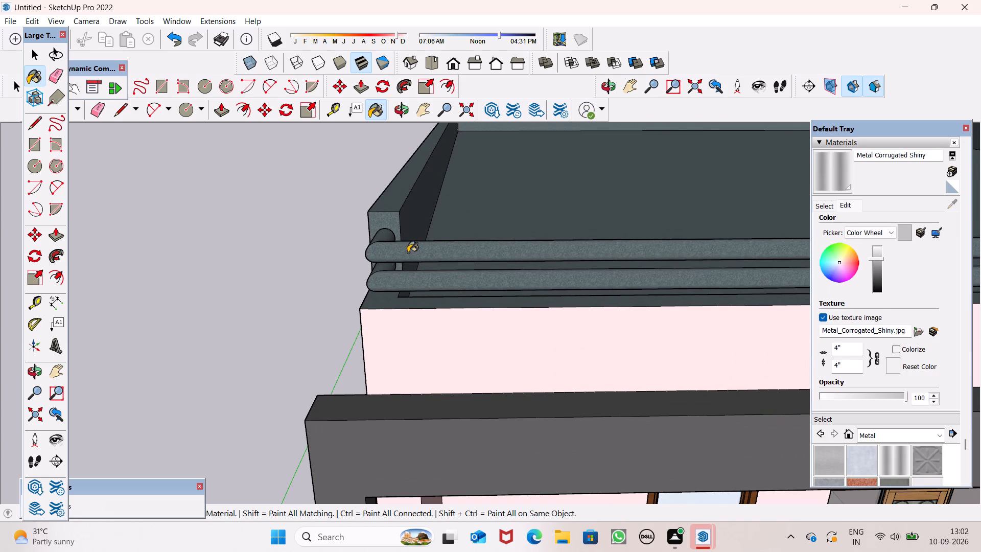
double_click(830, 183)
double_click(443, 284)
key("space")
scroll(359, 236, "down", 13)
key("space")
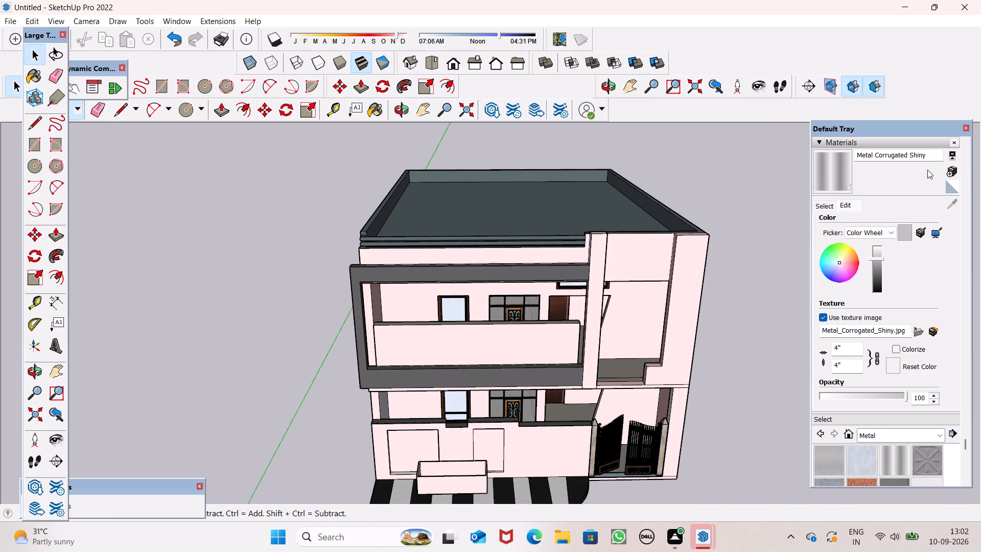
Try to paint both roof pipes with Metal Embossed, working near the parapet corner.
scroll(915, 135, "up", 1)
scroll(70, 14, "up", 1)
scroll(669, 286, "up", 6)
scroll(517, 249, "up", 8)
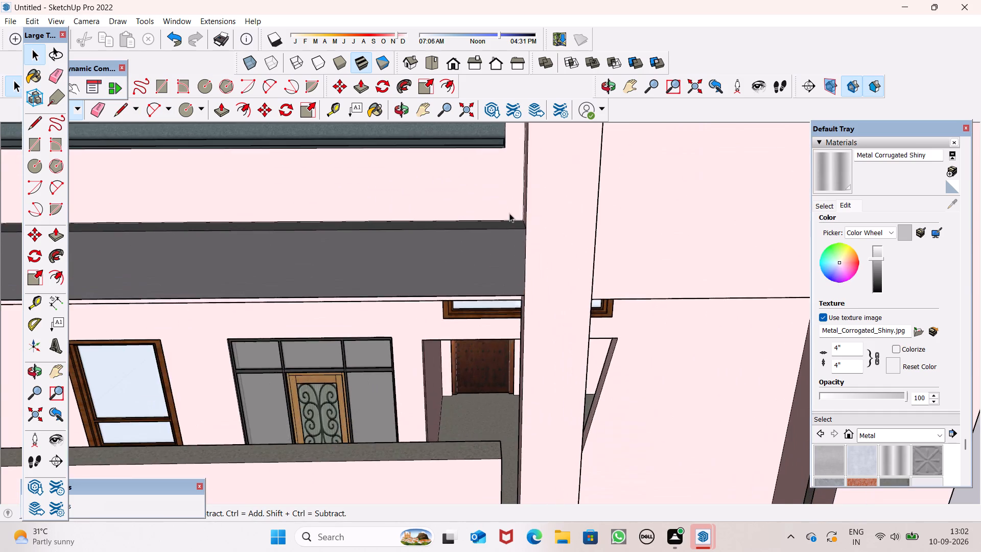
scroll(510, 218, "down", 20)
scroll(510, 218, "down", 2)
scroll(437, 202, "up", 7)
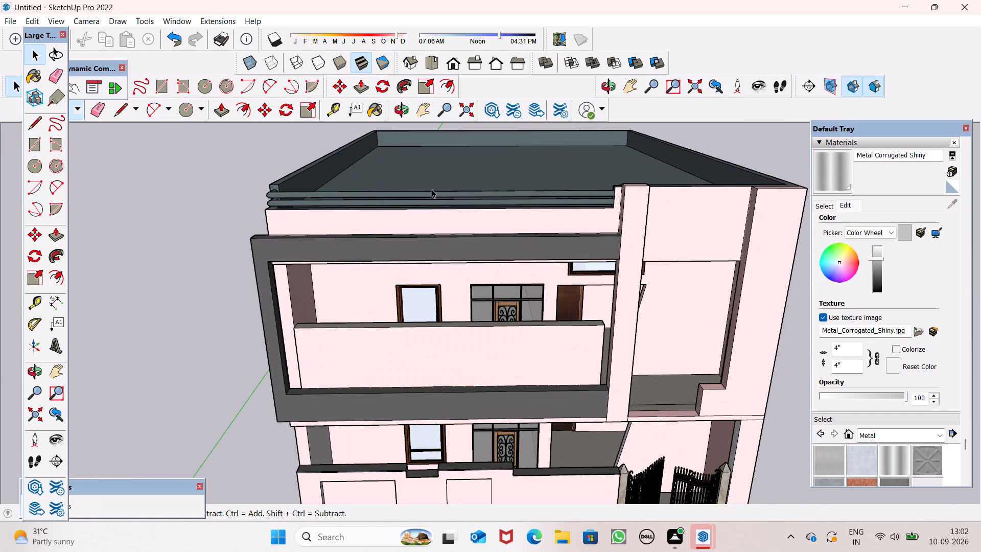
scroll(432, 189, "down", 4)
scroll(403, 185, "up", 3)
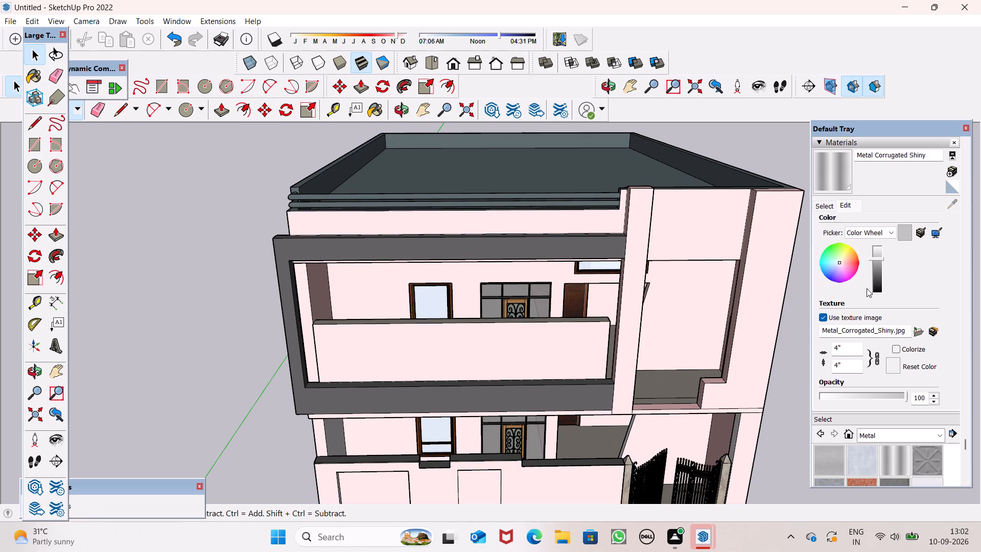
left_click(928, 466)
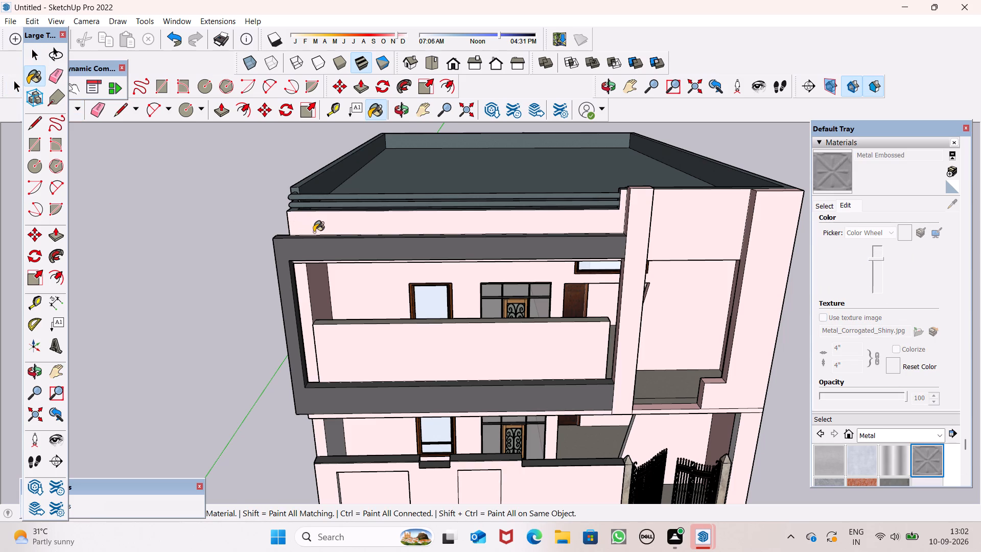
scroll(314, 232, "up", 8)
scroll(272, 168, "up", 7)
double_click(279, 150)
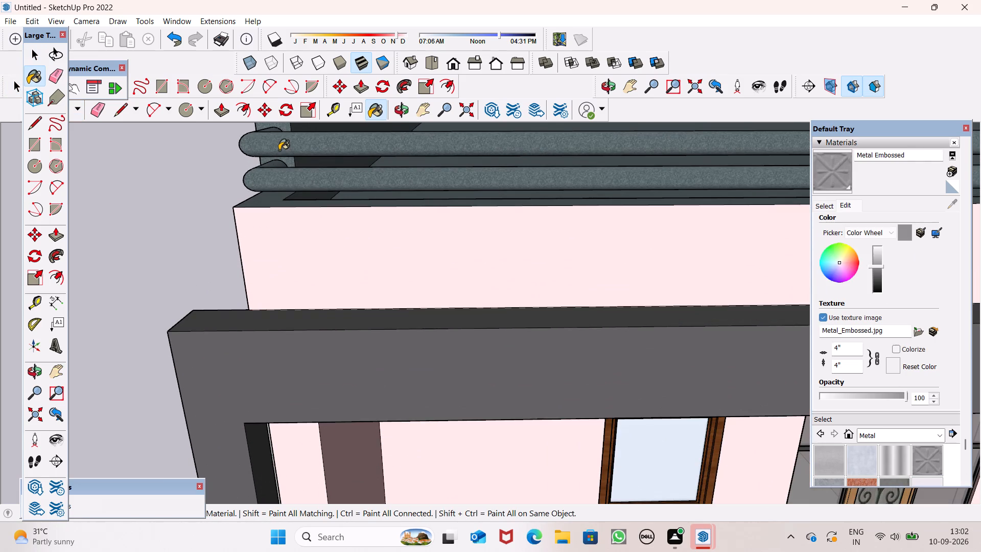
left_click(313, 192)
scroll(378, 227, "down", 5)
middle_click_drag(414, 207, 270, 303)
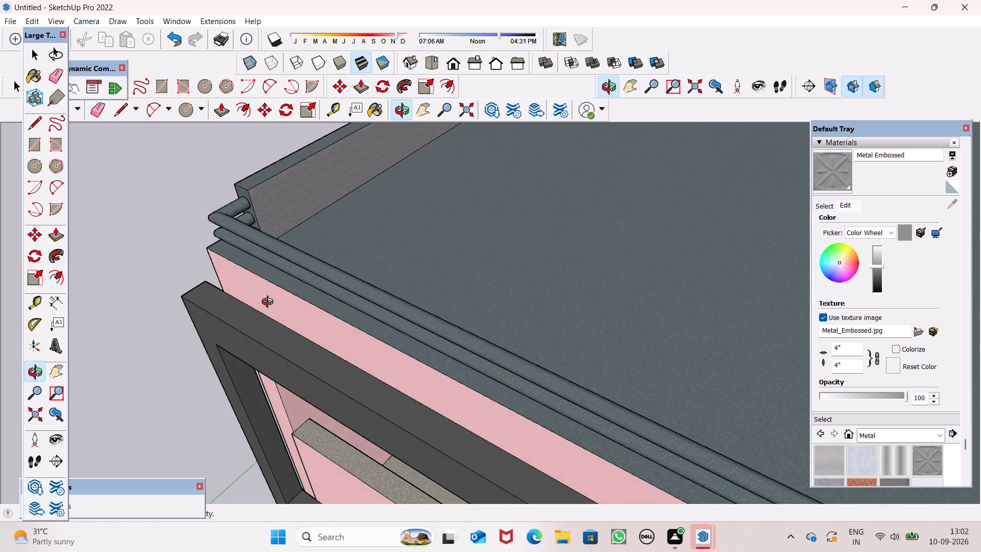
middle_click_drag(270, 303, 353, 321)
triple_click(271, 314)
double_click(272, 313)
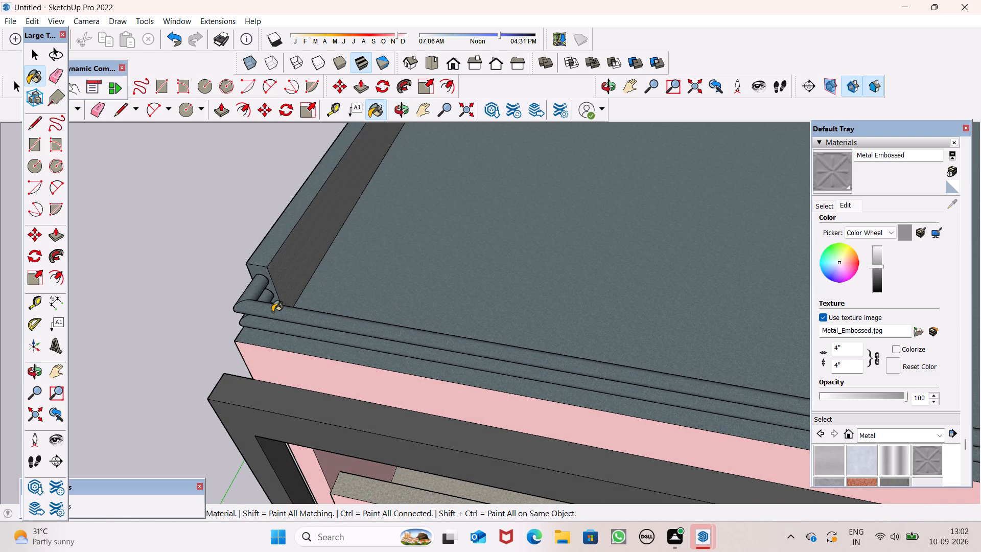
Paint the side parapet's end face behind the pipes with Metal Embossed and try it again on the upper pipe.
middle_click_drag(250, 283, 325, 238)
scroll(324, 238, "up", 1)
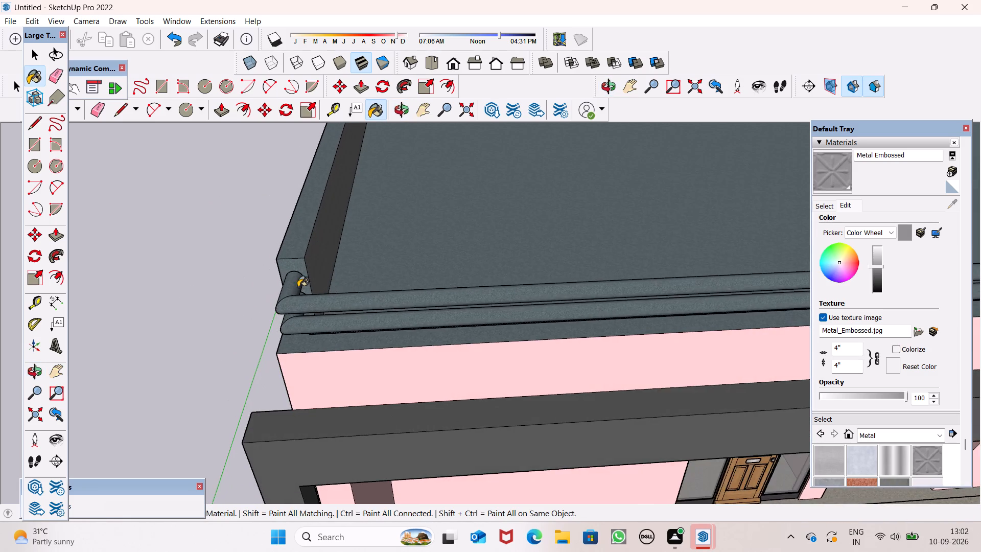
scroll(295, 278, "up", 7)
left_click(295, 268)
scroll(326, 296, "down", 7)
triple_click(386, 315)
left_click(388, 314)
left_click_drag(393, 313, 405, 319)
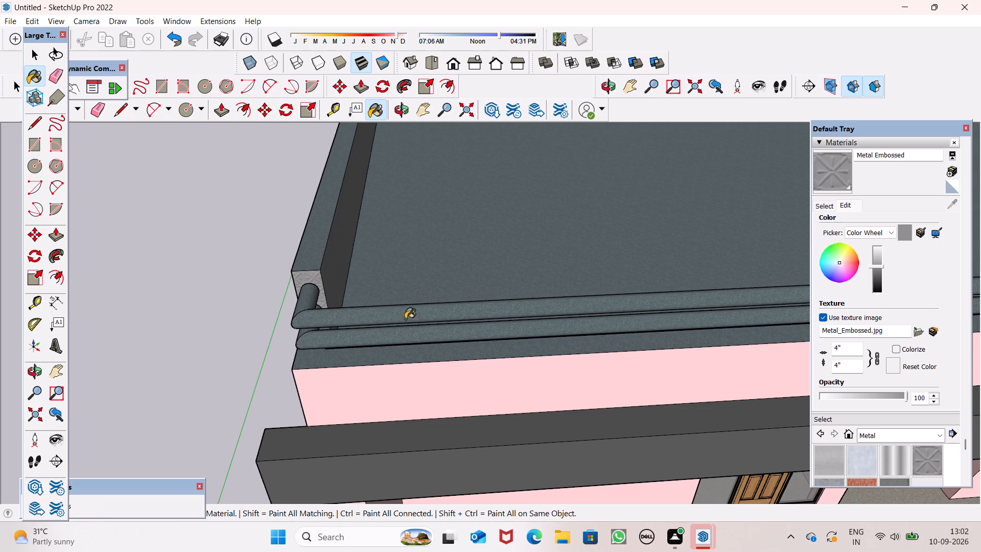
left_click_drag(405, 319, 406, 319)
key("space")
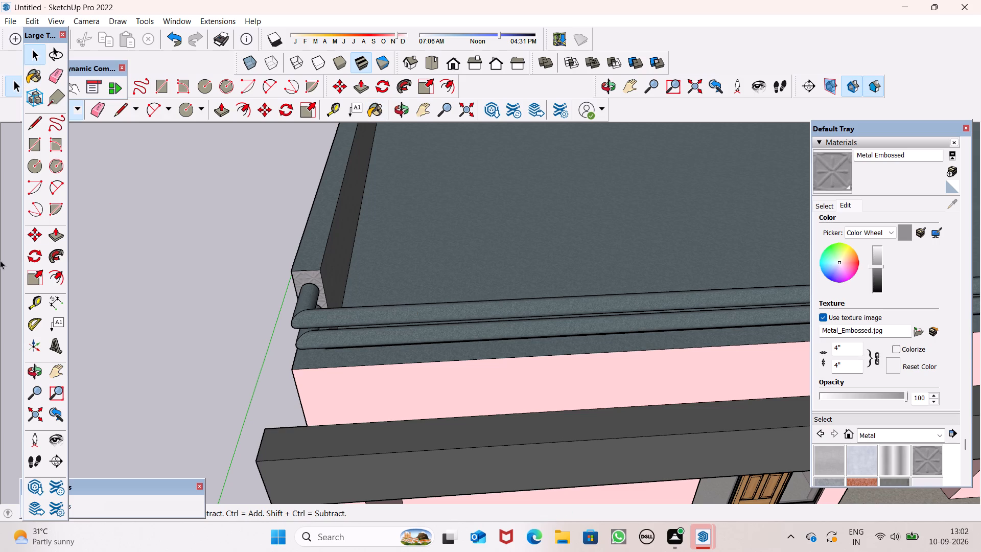
Paint the side parapet's top, end and inner faces at the roof corner with Color A01 from the Colors library.
scroll(100, 92, "down", 1)
scroll(172, 138, "down", 1)
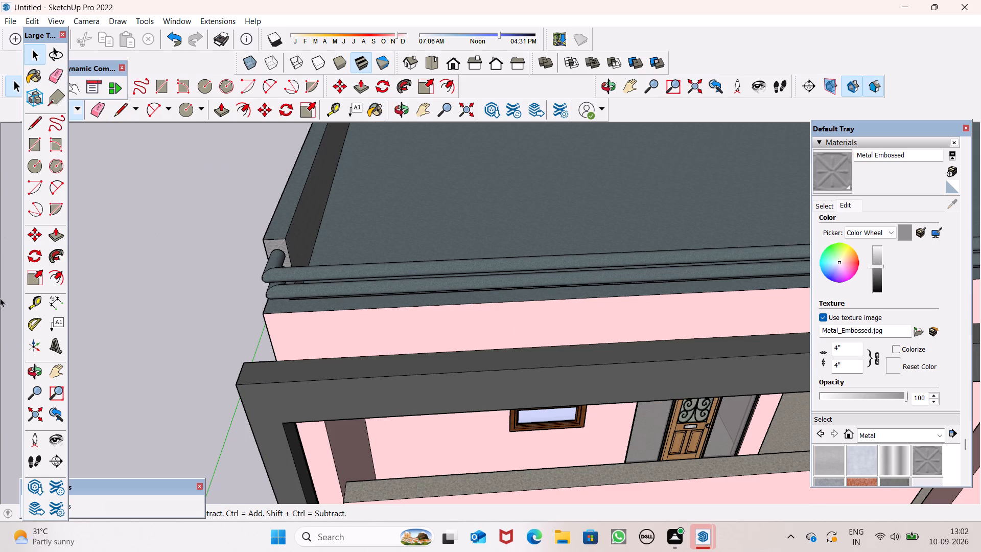
scroll(896, 392, "down", 5)
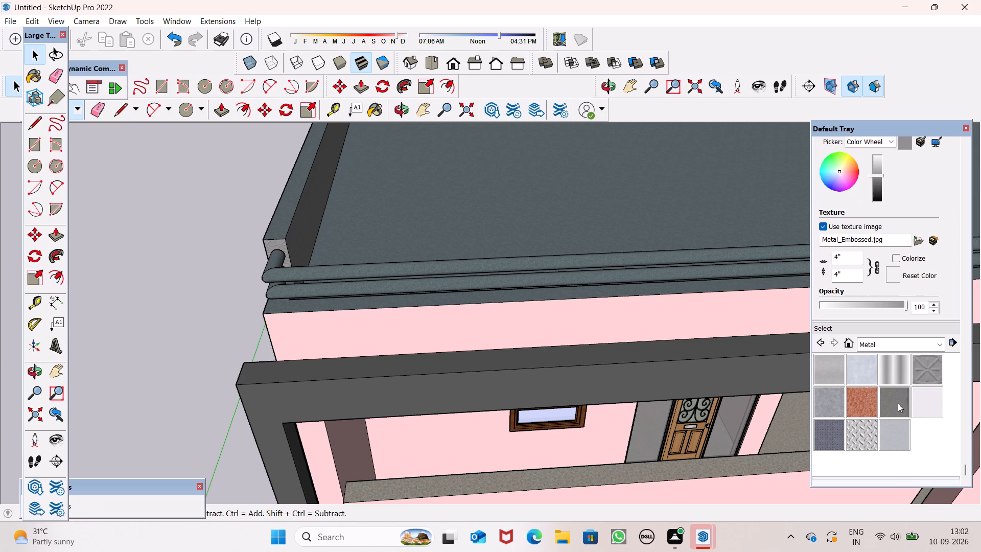
scroll(898, 403, "down", 2)
left_click(942, 347)
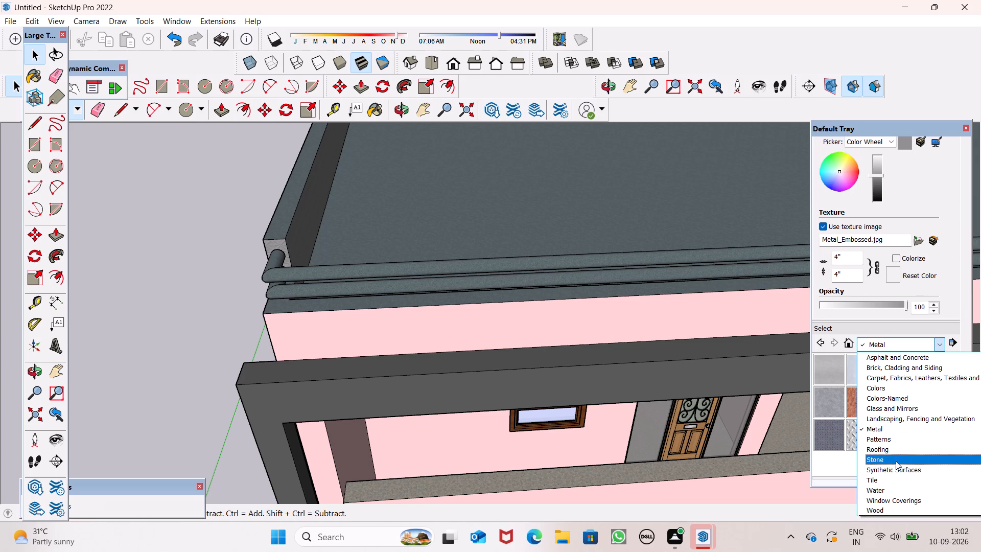
left_click(886, 385)
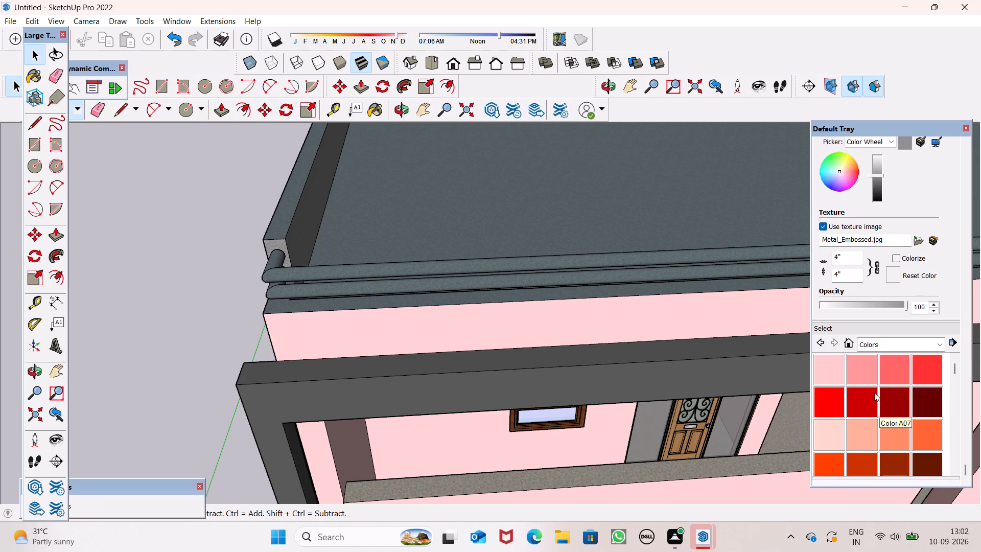
left_click(838, 380)
left_click(282, 219)
left_click(837, 377)
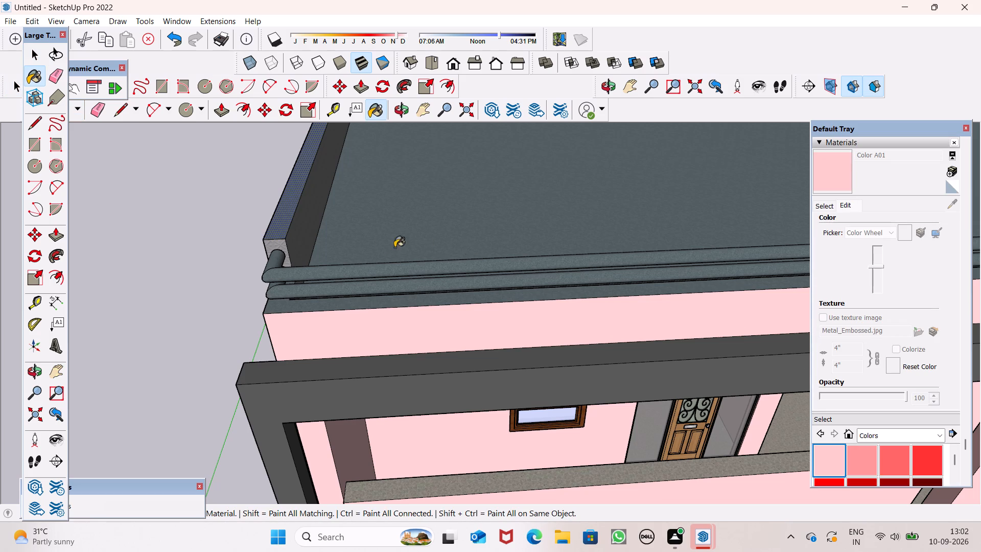
left_click(273, 229)
scroll(296, 278, "up", 7)
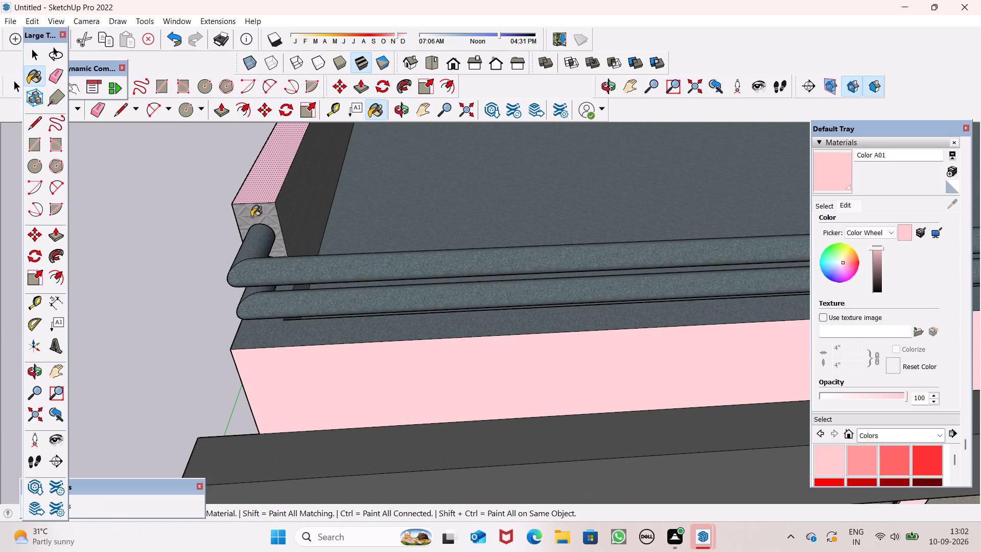
left_click(251, 217)
left_click(311, 209)
scroll(311, 209, "down", 13)
scroll(551, 233, "up", 1)
scroll(551, 233, "down", 1)
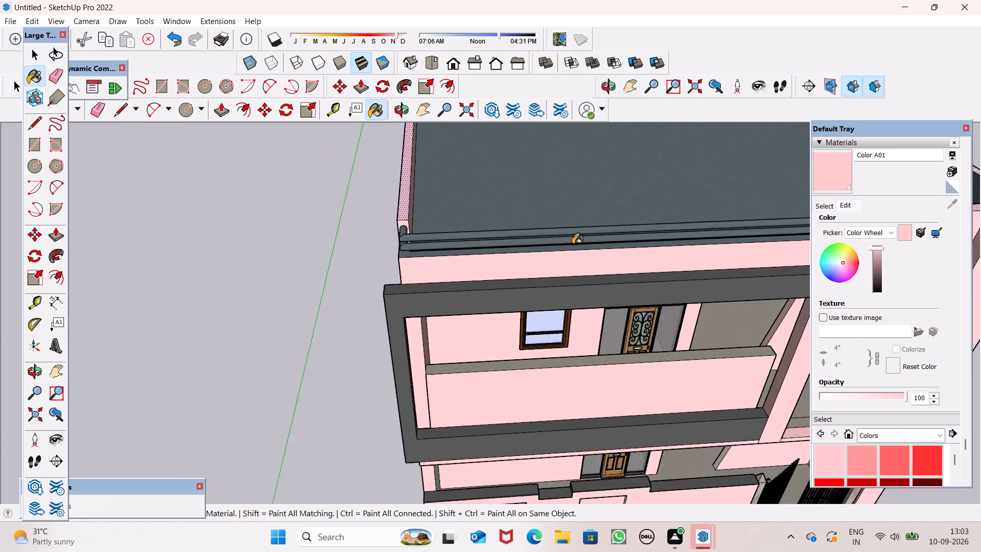
Paint the inner faces of the rear parapet and the opposite side parapet with Color A01.
scroll(574, 246, "down", 4)
middle_click_drag(573, 248, 793, 257)
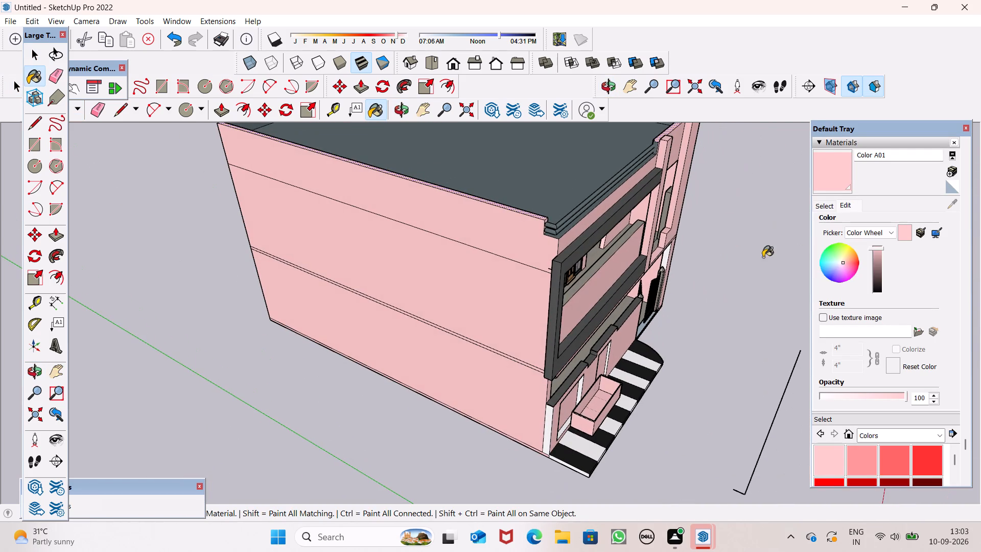
scroll(746, 254, "down", 7)
middle_click_drag(774, 281, 432, 353)
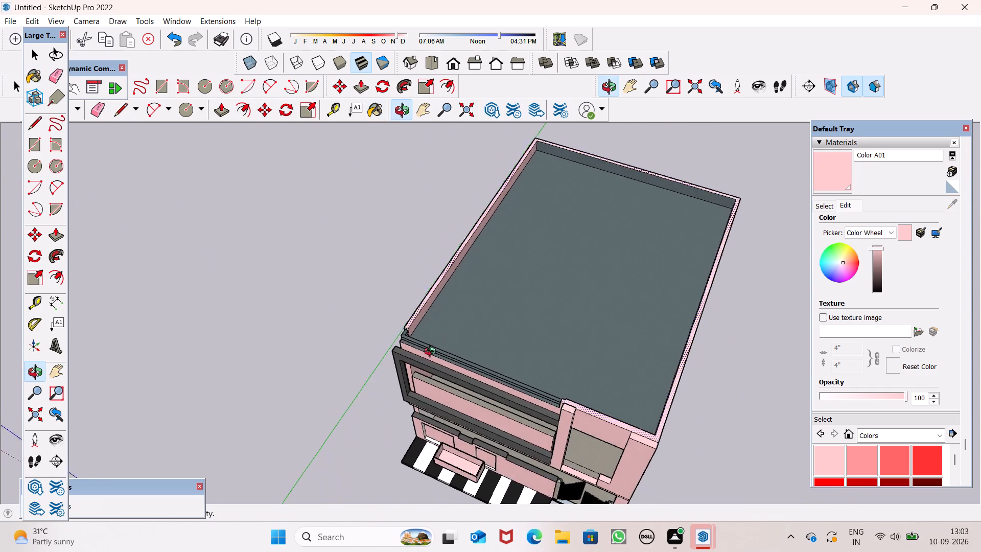
middle_click_drag(432, 353, 432, 349)
scroll(635, 350, "up", 6)
scroll(682, 294, "down", 7)
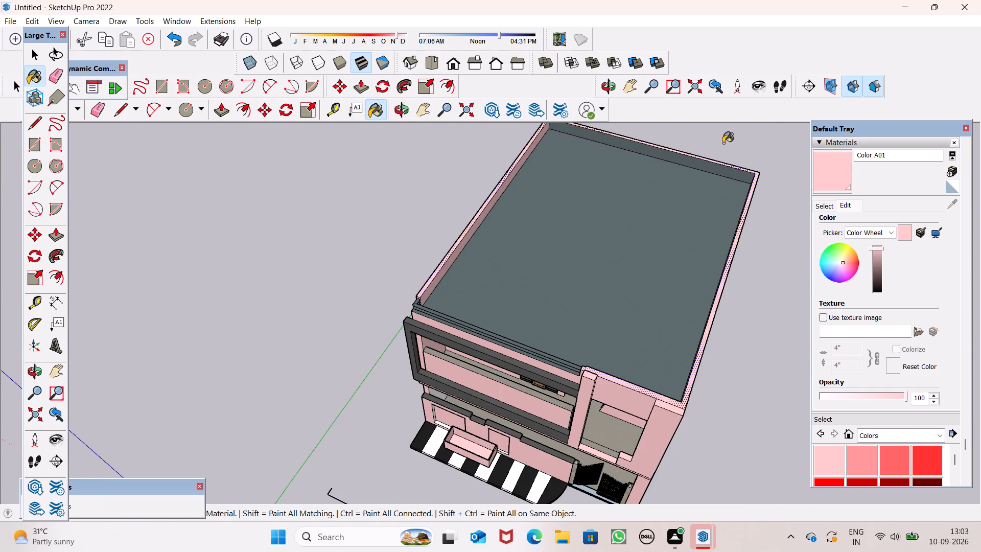
scroll(723, 143, "up", 8)
left_click(745, 187)
middle_click_drag(768, 238, 806, 247)
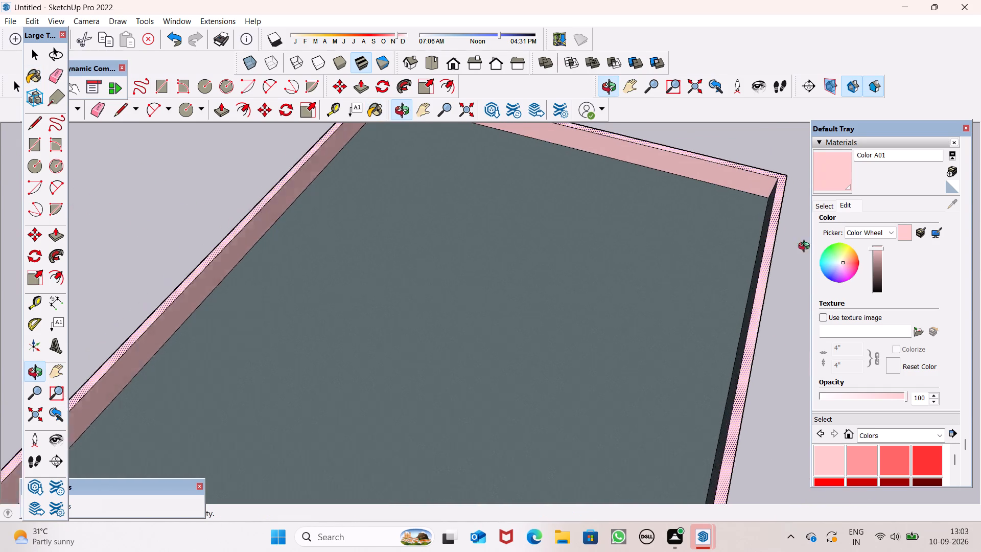
middle_click_drag(806, 247, 980, 191)
left_click(774, 170)
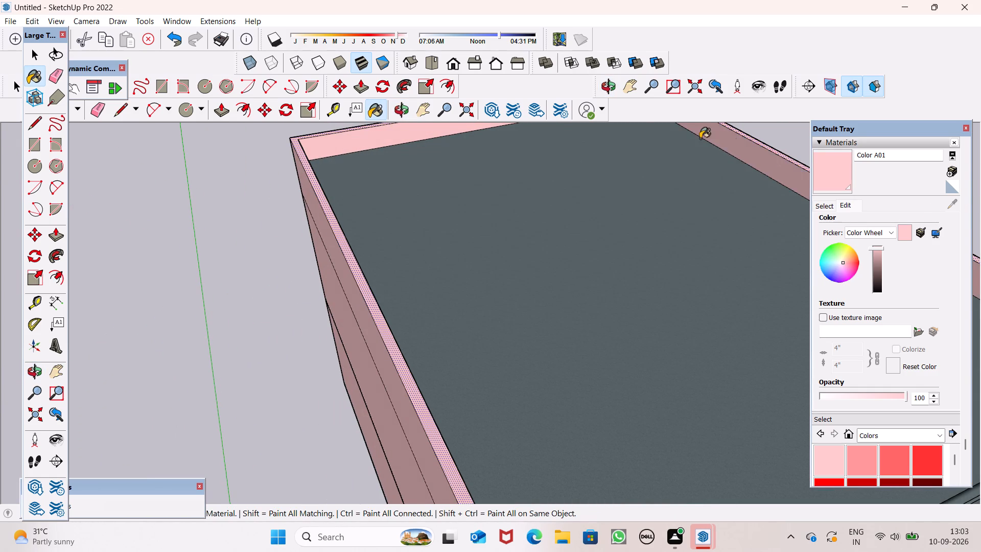
Paint the inner face segments of the short, taller front parapet section beside the pipes with Color A01.
scroll(679, 152, "down", 9)
scroll(537, 243, "down", 5)
middle_click_drag(653, 244, 882, 270)
scroll(737, 178, "up", 4)
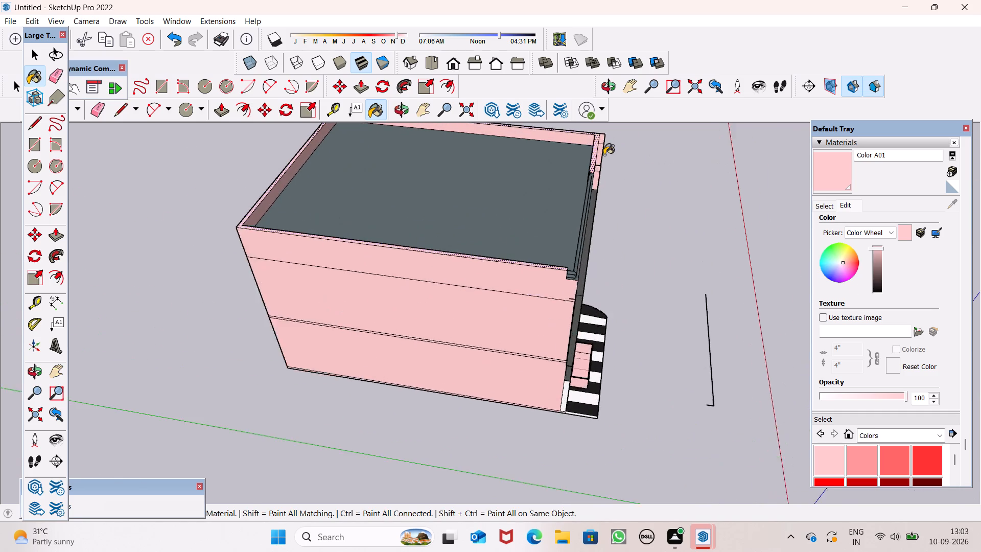
scroll(604, 155, "up", 2)
middle_click_drag(524, 163, 631, 178)
scroll(571, 141, "up", 7)
scroll(524, 162, "up", 7)
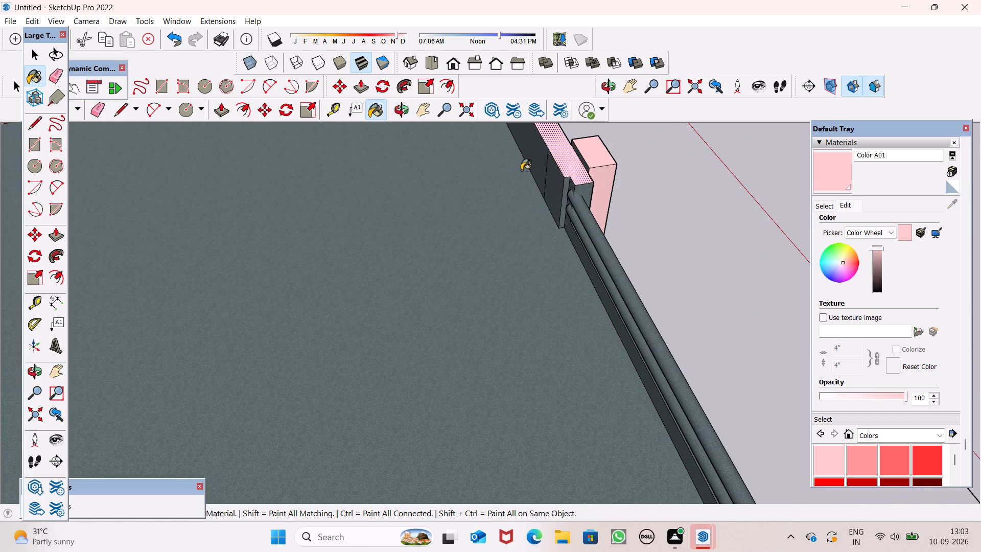
left_click(539, 163)
left_click(548, 183)
scroll(556, 190, "down", 7)
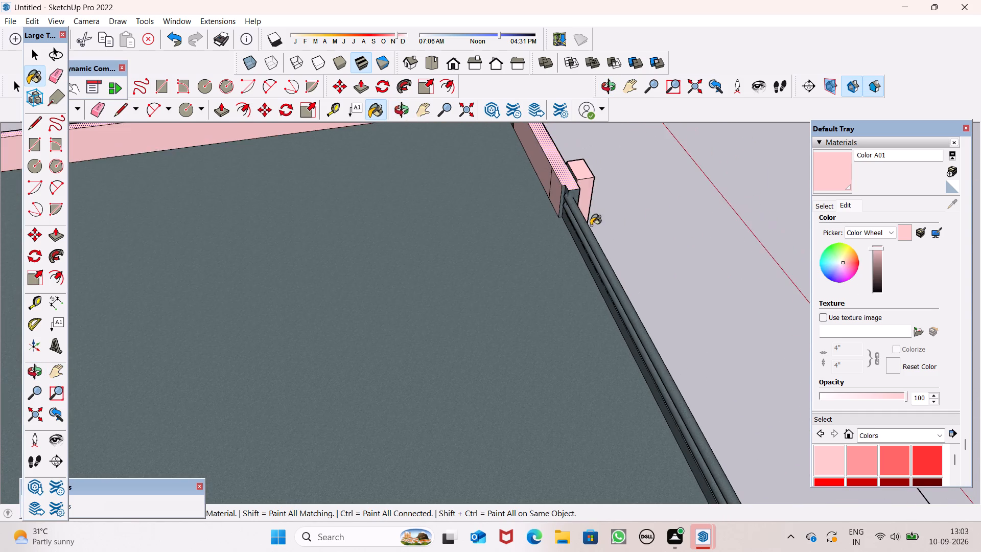
Paint the remaining dark inner-face strips of the front parapet near its roof corner with Color A01.
scroll(591, 225, "down", 7)
middle_click_drag(579, 237, 699, 214)
scroll(523, 157, "up", 7)
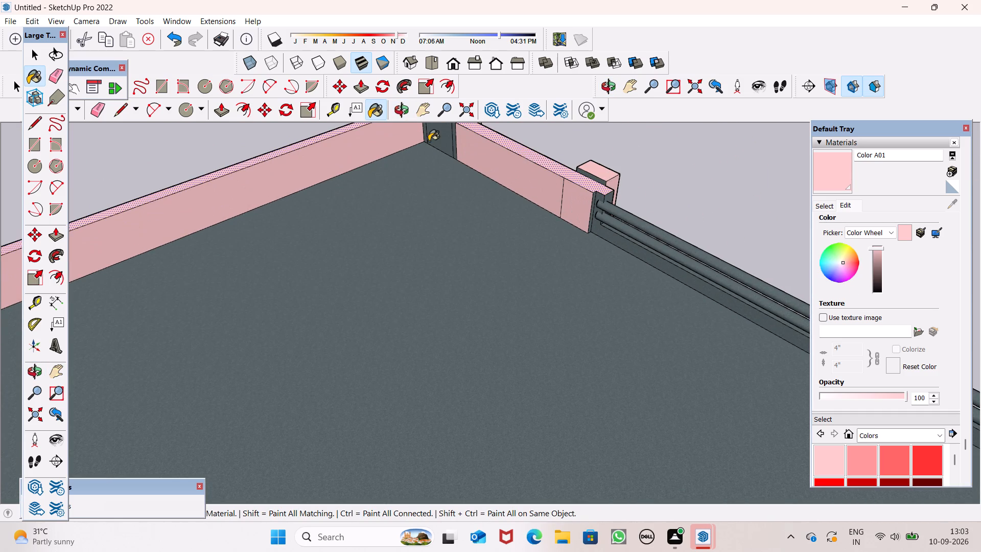
scroll(471, 190, "down", 8)
scroll(449, 154, "up", 16)
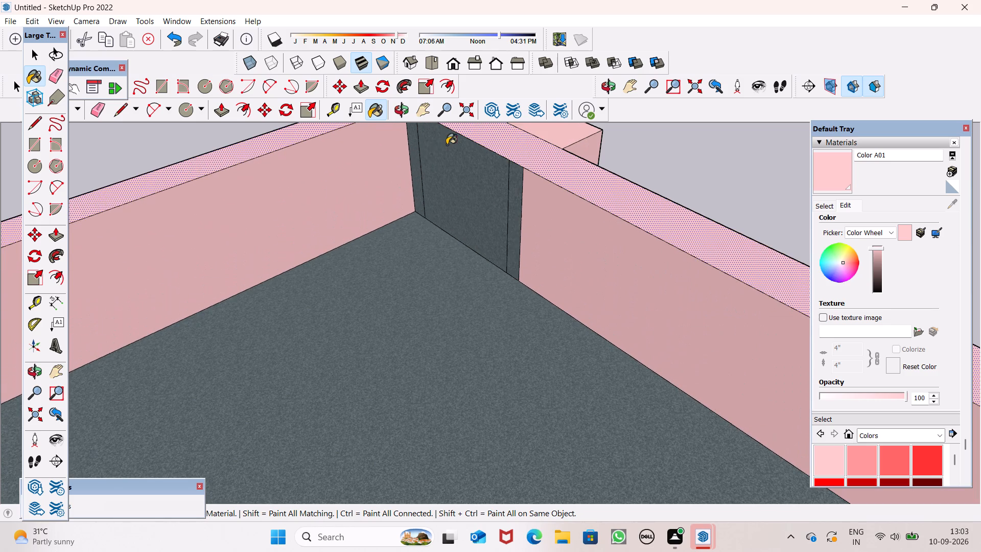
left_click(410, 154)
left_click(440, 172)
left_click(509, 218)
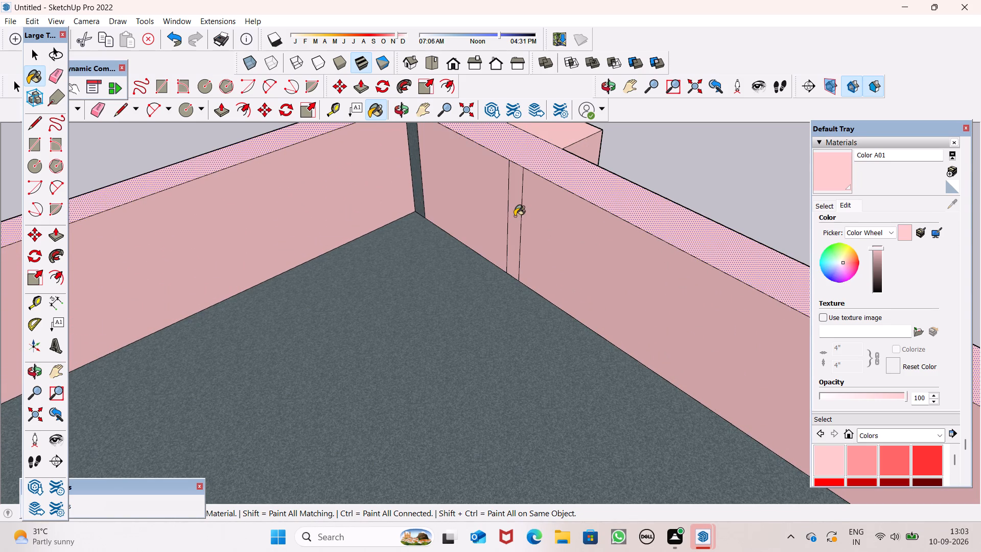
left_click(409, 158)
left_click(415, 155)
Erase the leftover vertical edges dividing the inner face of the short front parapet section.
left_click(103, 108)
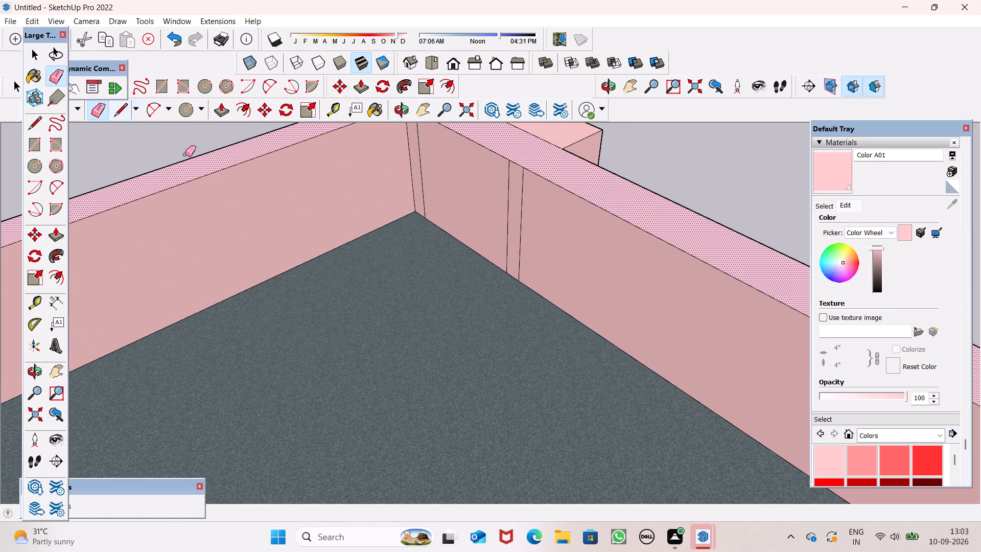
left_click_drag(427, 161, 417, 170)
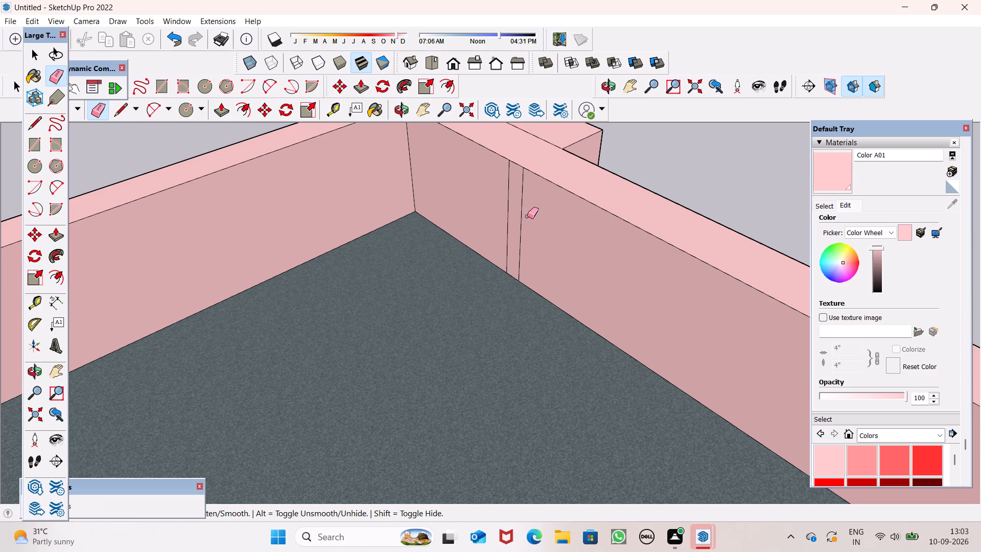
left_click_drag(527, 216, 502, 215)
scroll(506, 193, "down", 13)
scroll(626, 245, "up", 5)
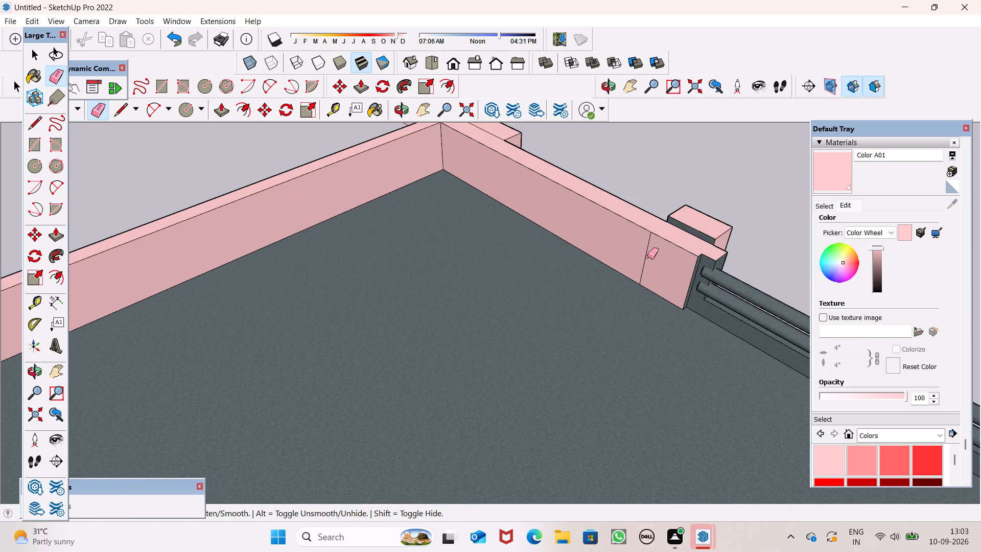
scroll(647, 257, "up", 1)
left_click_drag(683, 263, 631, 261)
scroll(569, 187, "down", 8)
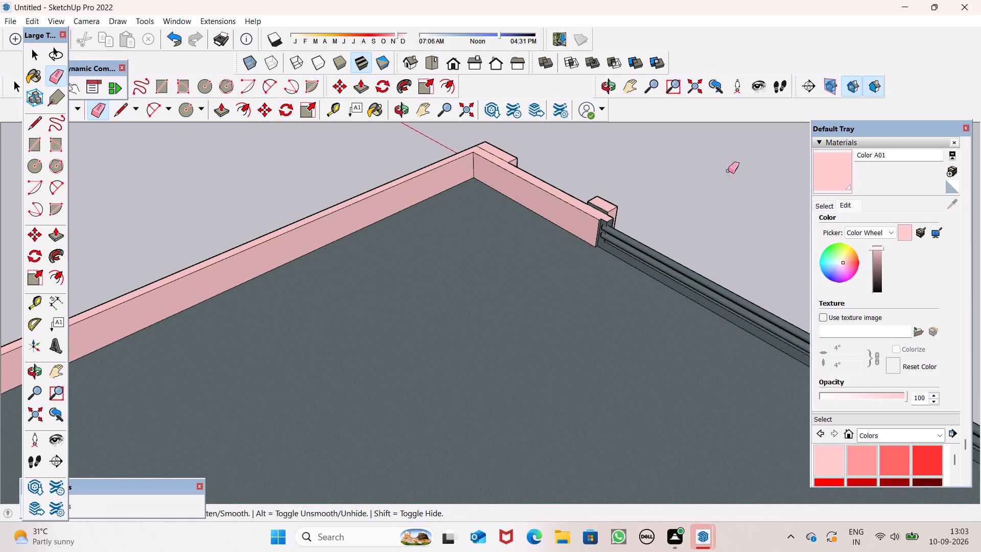
Paint the parapet end faces around the pipe ends and the low parapet ledge beneath the pipes with Color A01.
left_click(841, 179)
scroll(702, 227, "up", 7)
scroll(441, 250, "up", 7)
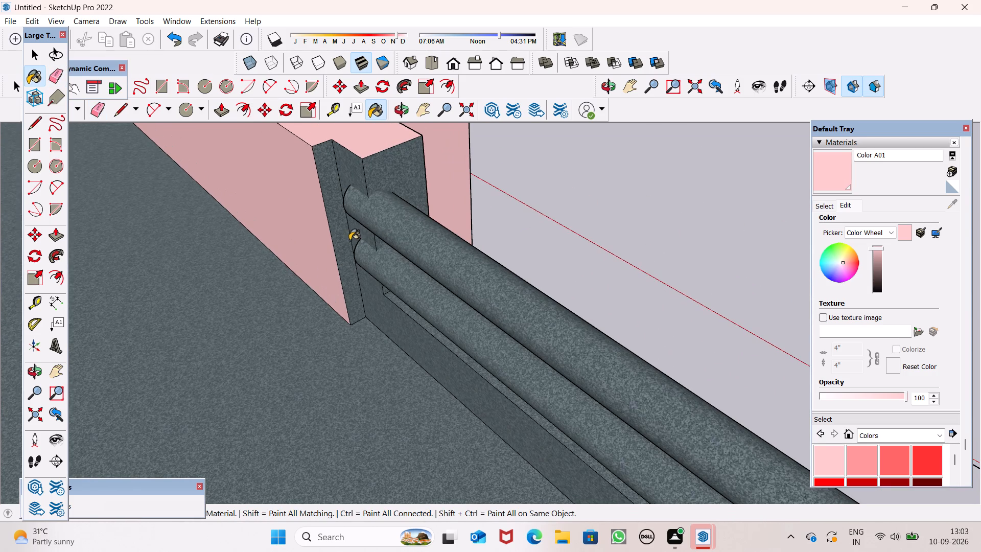
left_click(332, 237)
left_click(360, 231)
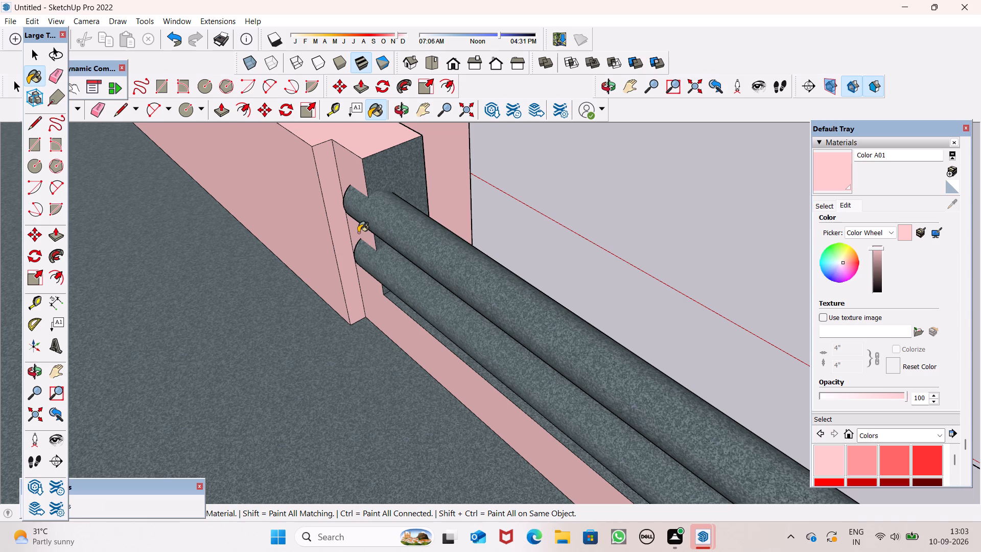
left_click(410, 181)
scroll(511, 253, "down", 4)
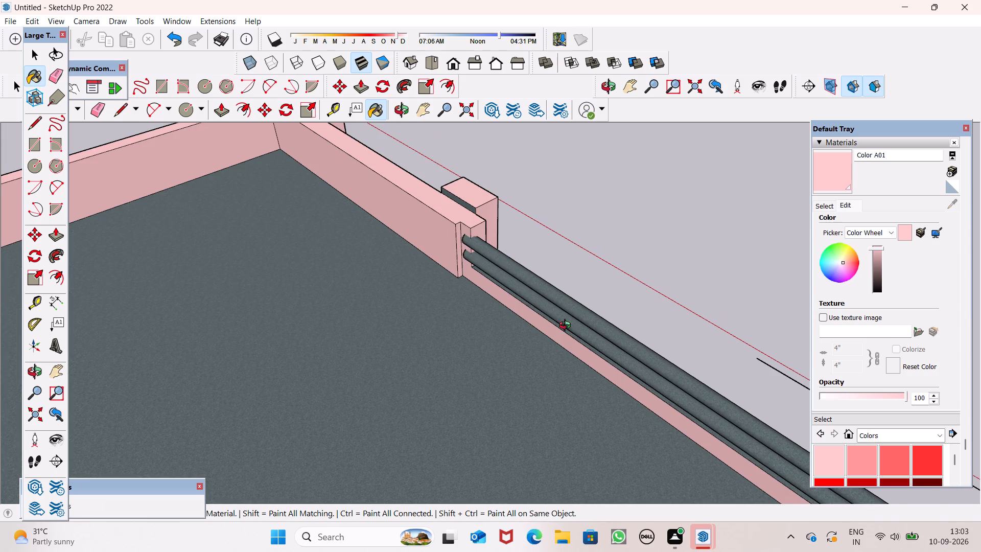
middle_click_drag(567, 327, 293, 303)
left_click_drag(293, 303, 362, 295)
scroll(373, 298, "up", 1)
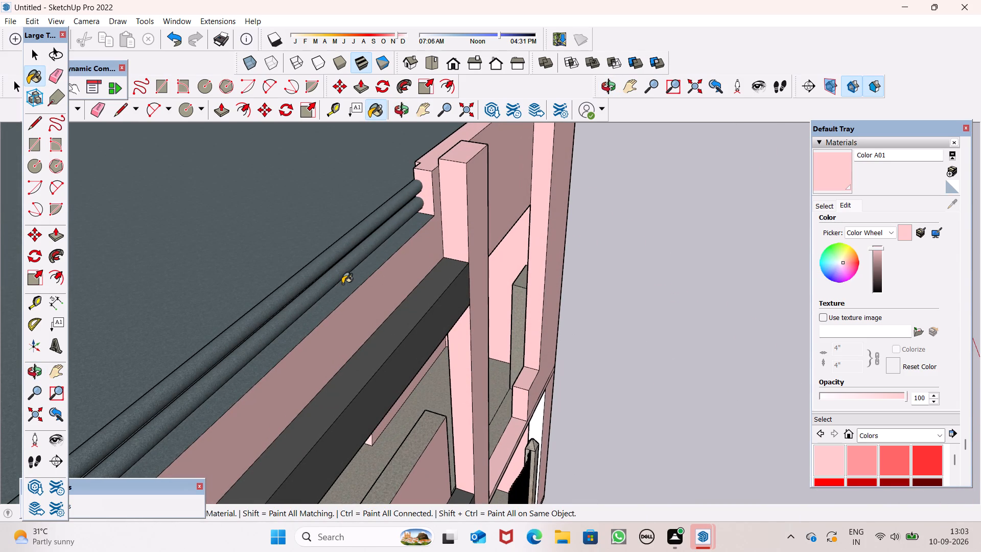
left_click(345, 289)
Push/Pull the low parapet's recessed inner face about 2 inches, flush with the taller section's inner face.
scroll(451, 266, "down", 5)
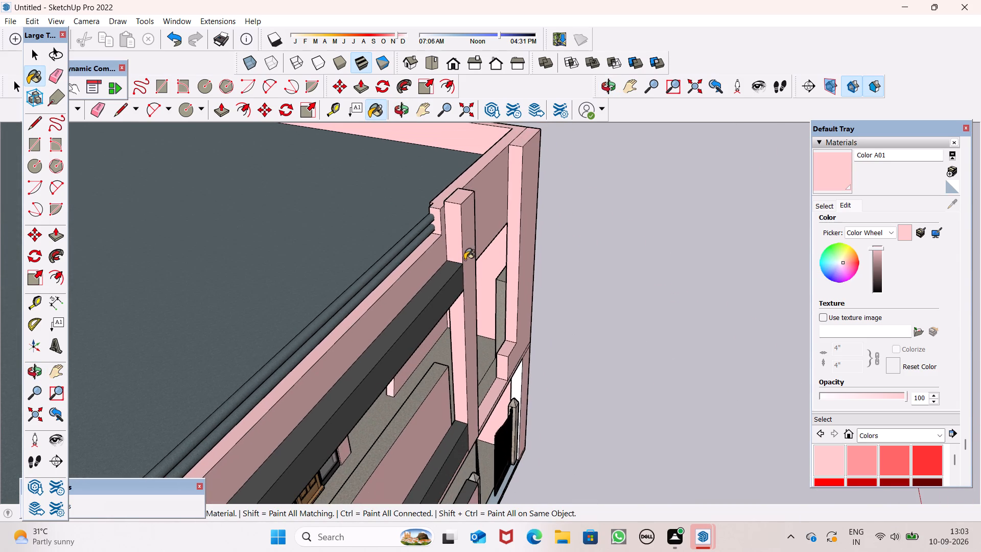
middle_click_drag(464, 260, 449, 351)
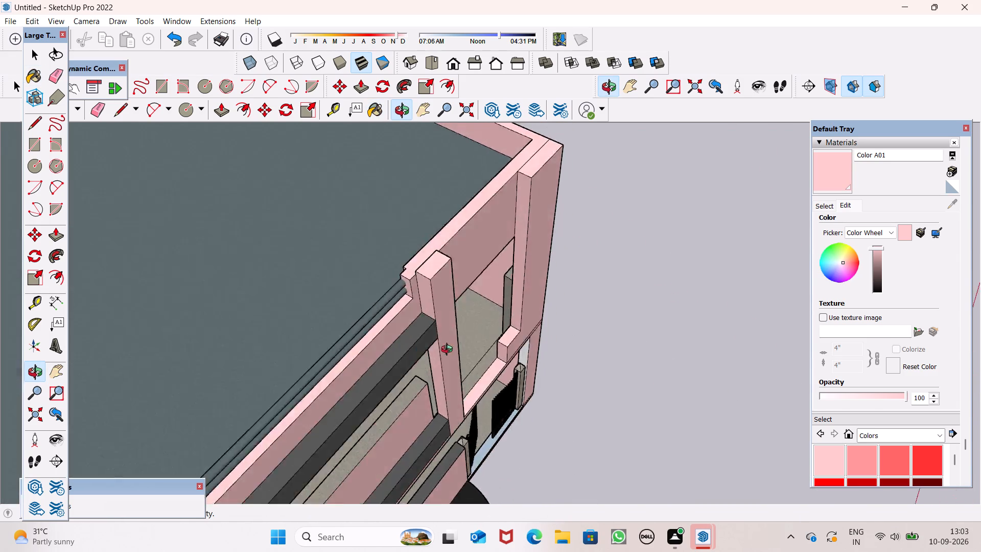
middle_click_drag(449, 351, 755, 331)
scroll(636, 316, "up", 7)
key("space")
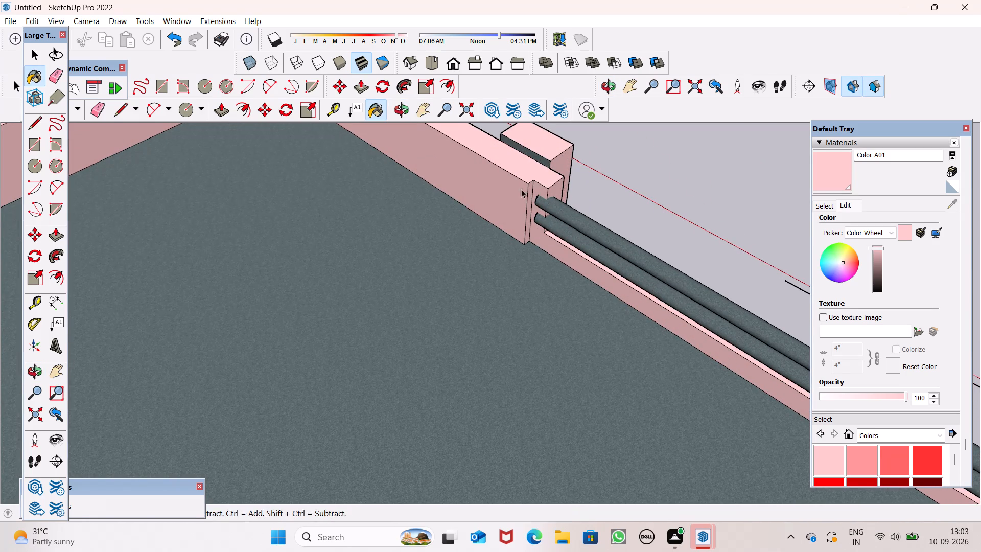
left_click(220, 107)
scroll(656, 214, "up", 6)
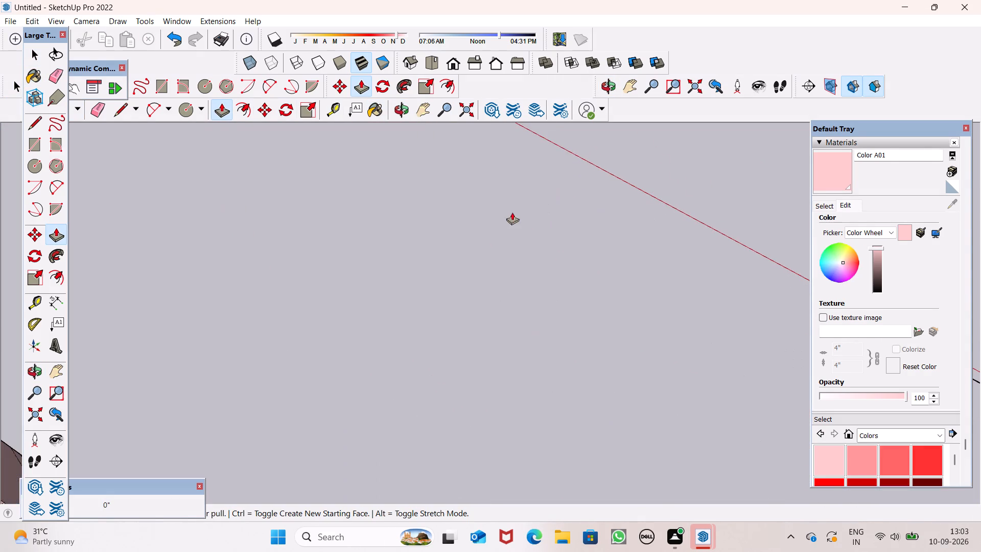
scroll(526, 208, "down", 6)
scroll(428, 227, "up", 7)
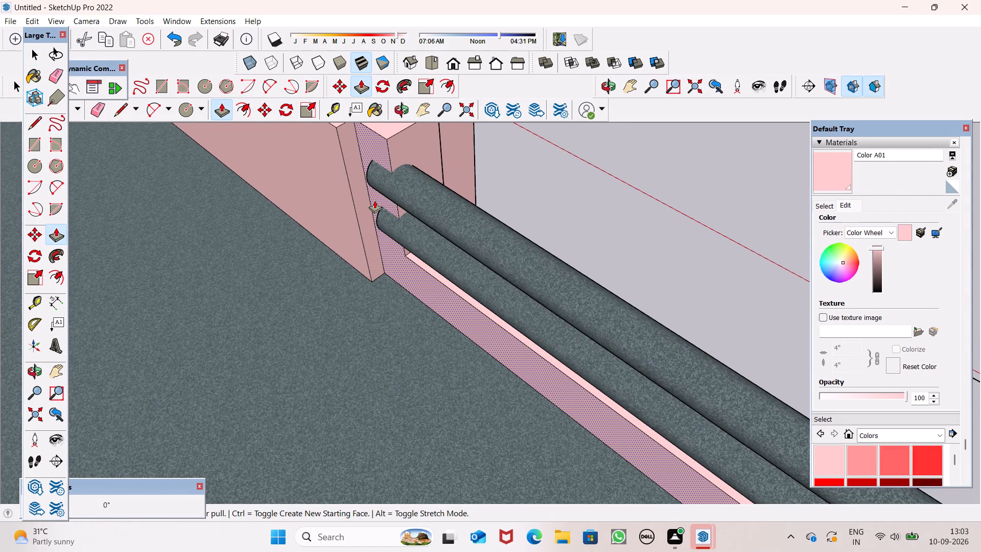
left_click_drag(375, 200, 360, 214)
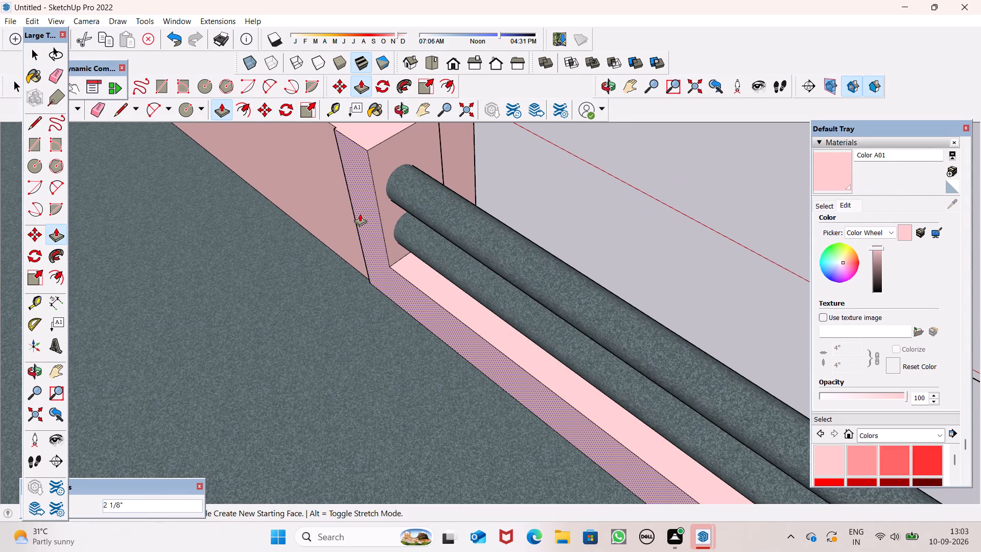
left_click_drag(360, 214, 335, 191)
Erase the leftover vertical seam on the parapet's inner face beside the pipe ends.
key("space")
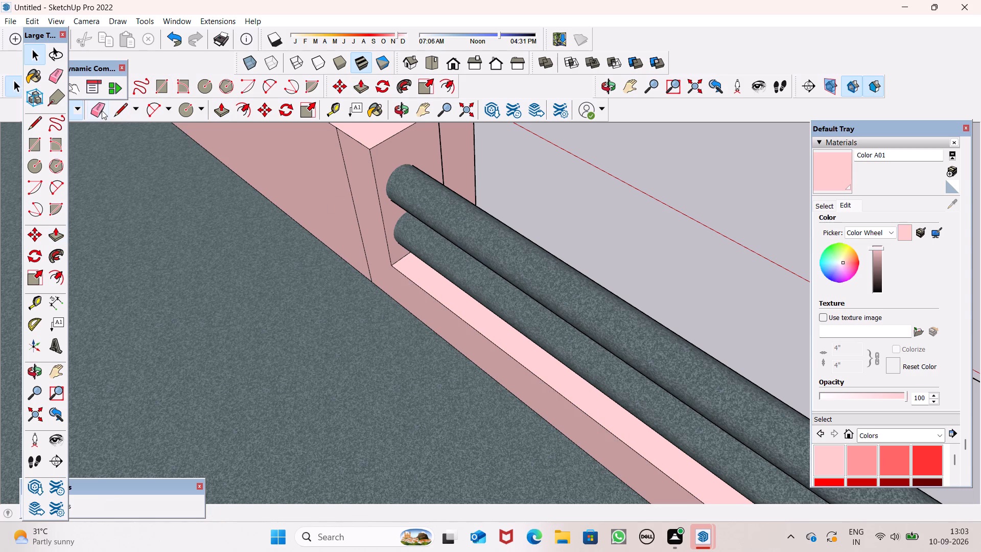
left_click(102, 110)
left_click_drag(344, 200, 339, 194)
key("space")
Examine the finished roof parapet, pipe railing and front elevation of the house from several angles.
scroll(335, 198, "down", 2)
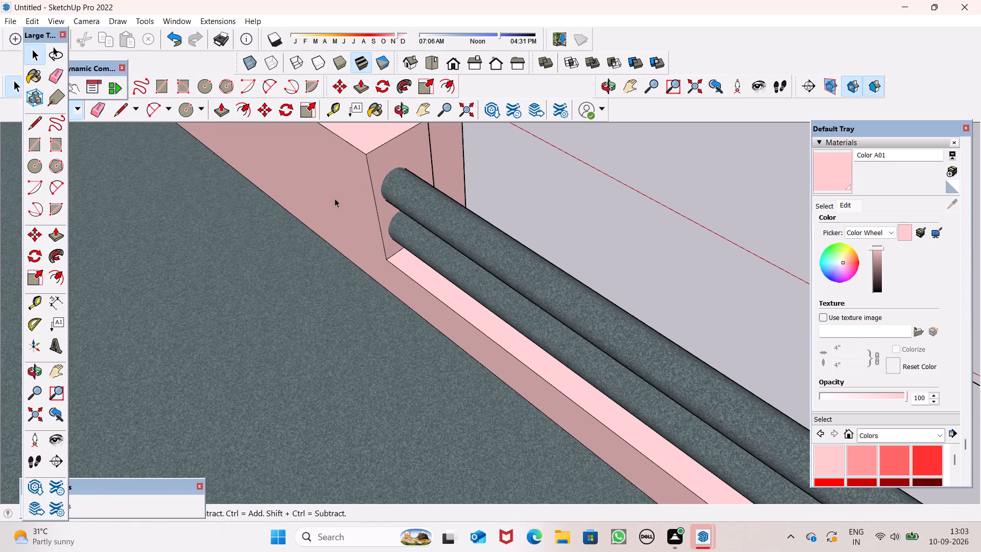
scroll(335, 198, "down", 20)
scroll(335, 198, "down", 4)
middle_click_drag(657, 262, 432, 316)
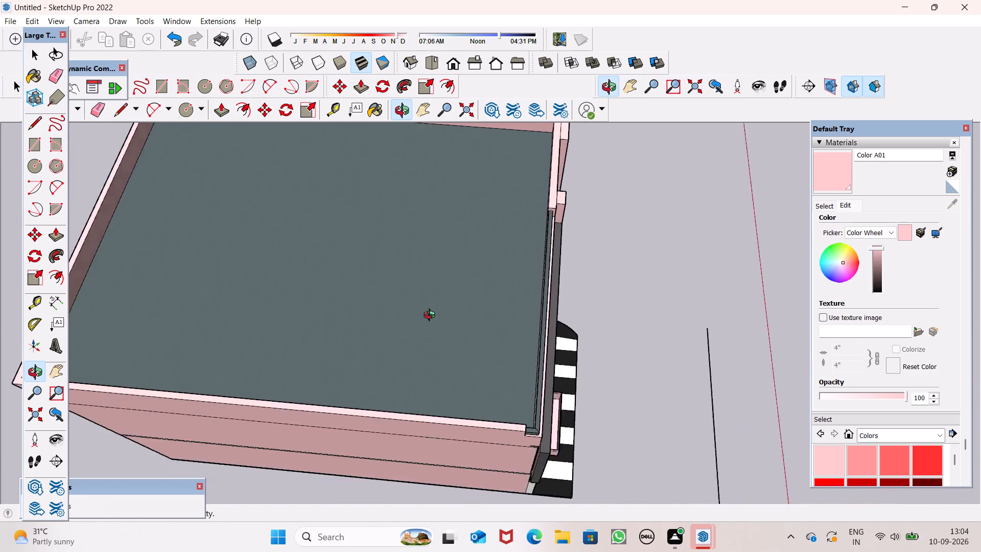
middle_click_drag(432, 316, 284, 234)
scroll(441, 285, "up", 6)
scroll(498, 284, "down", 2)
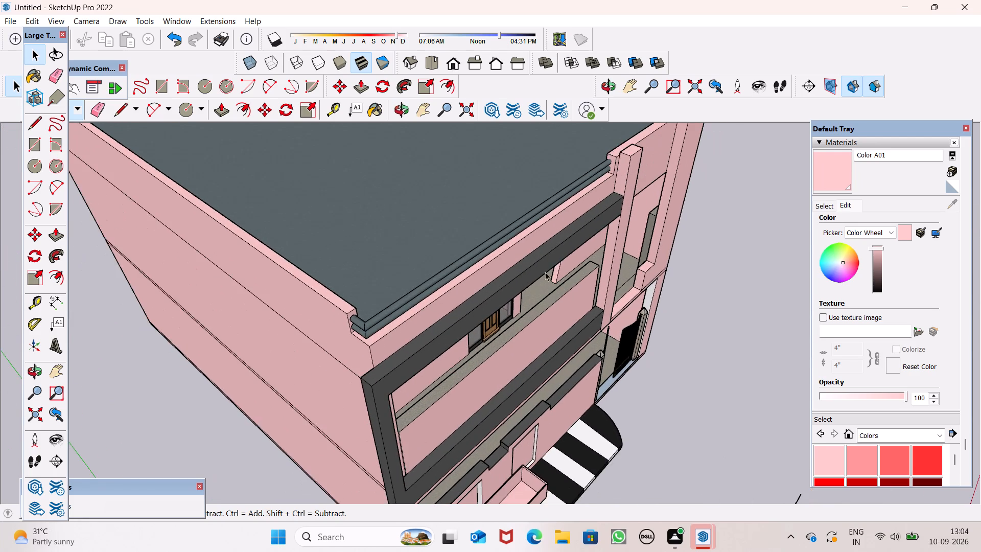
middle_click_drag(560, 271, 495, 149)
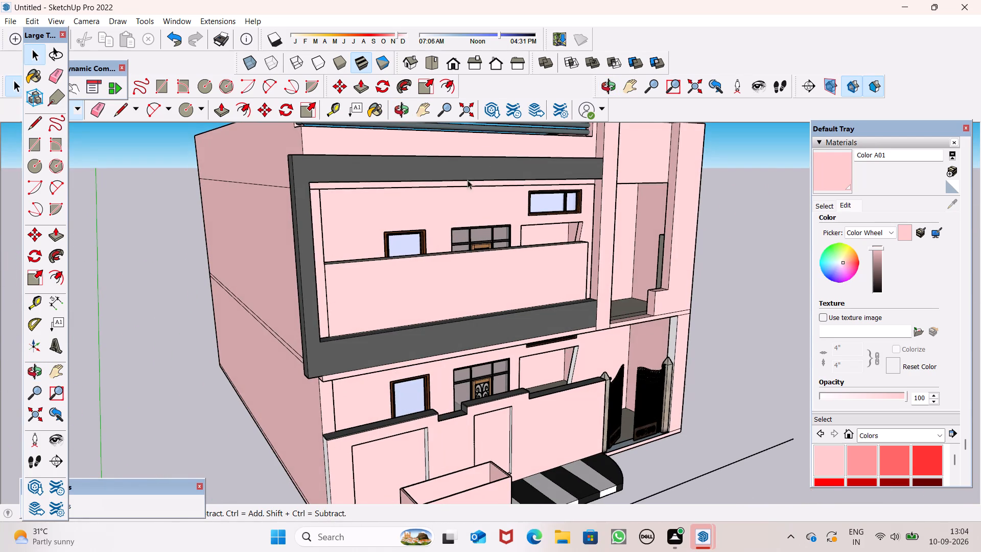
scroll(468, 186, "down", 5)
middle_click_drag(558, 209, 413, 218)
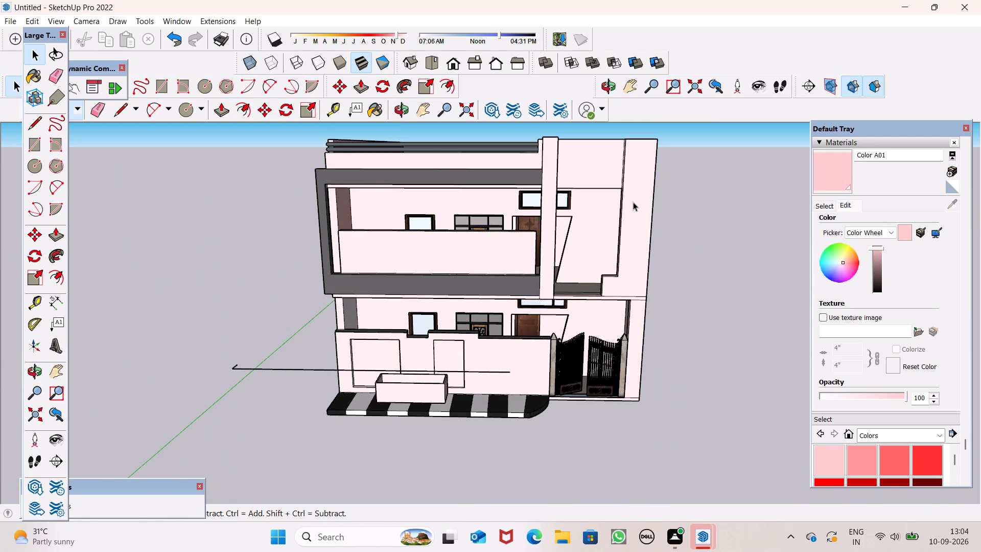
scroll(638, 225, "down", 6)
middle_click_drag(643, 226, 649, 240)
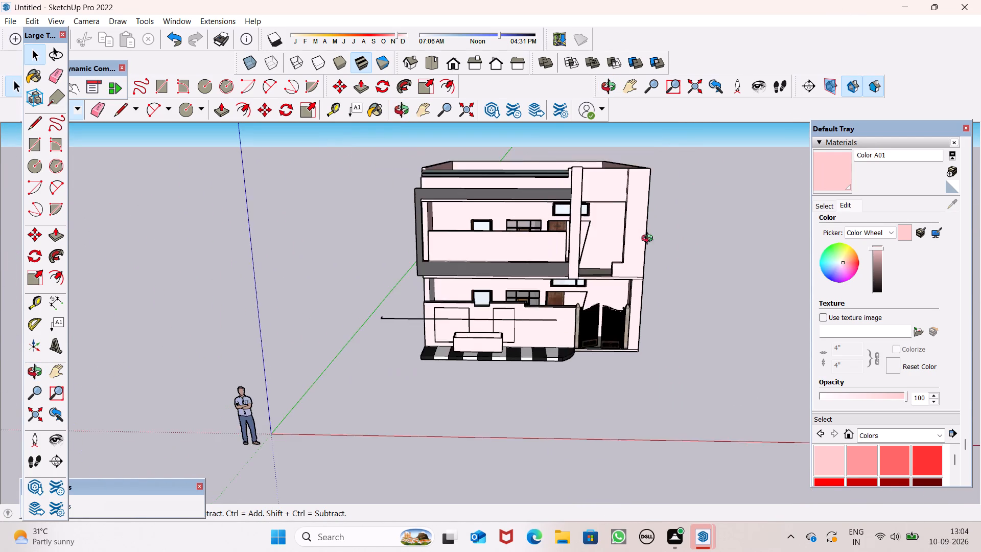
middle_click_drag(649, 240, 602, 258)
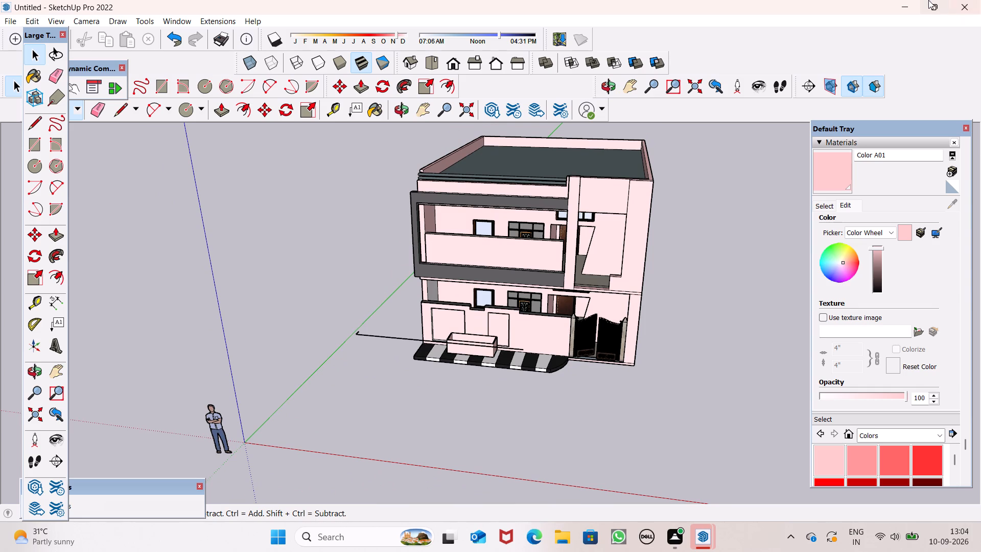
middle_click_drag(485, 254, 484, 253)
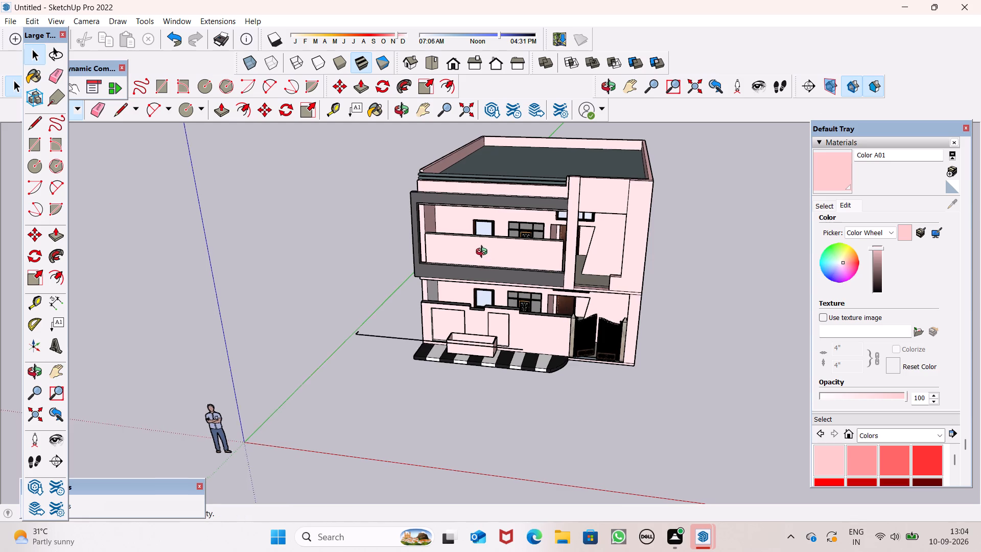
Draw a 9" line across the ledge at the inner bottom corner of the grey first-floor balcony frame.
middle_click_drag(484, 253, 451, 301)
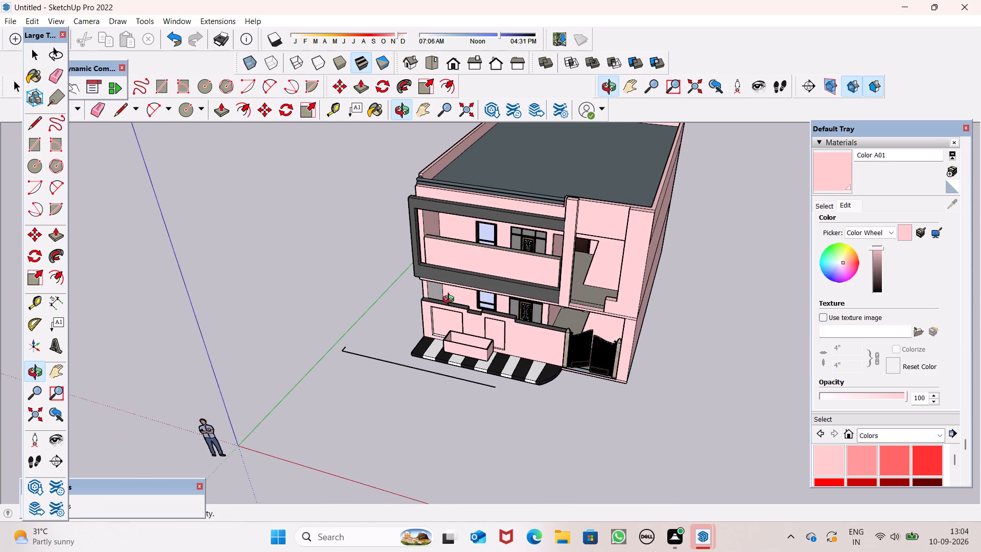
middle_click_drag(451, 301, 476, 318)
scroll(462, 274, "up", 9)
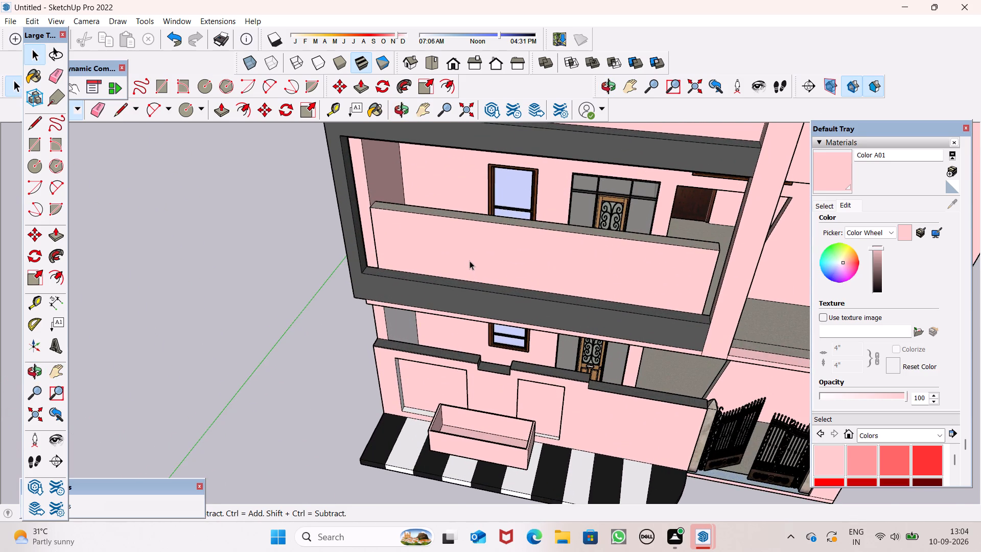
scroll(470, 261, "up", 6)
scroll(487, 251, "down", 2)
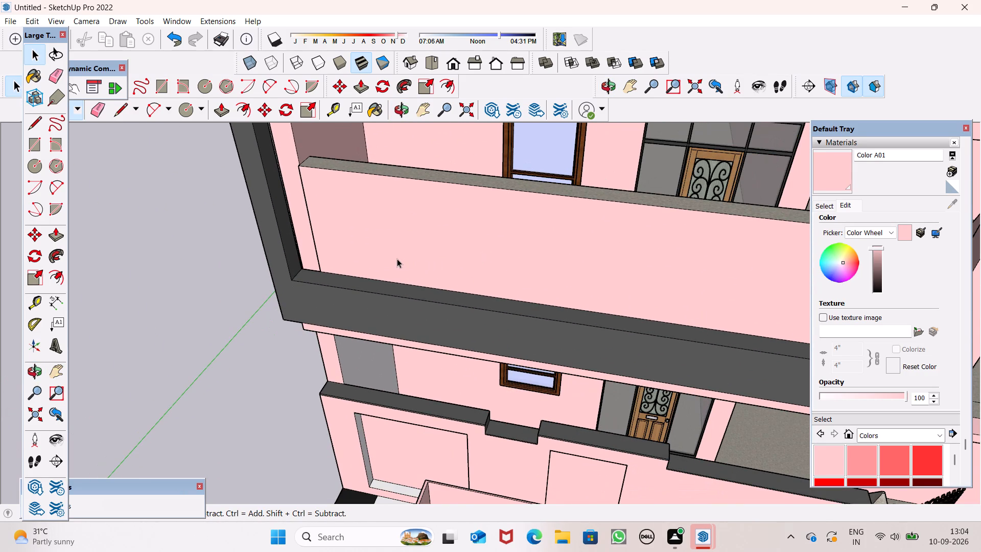
scroll(395, 258, "down", 3)
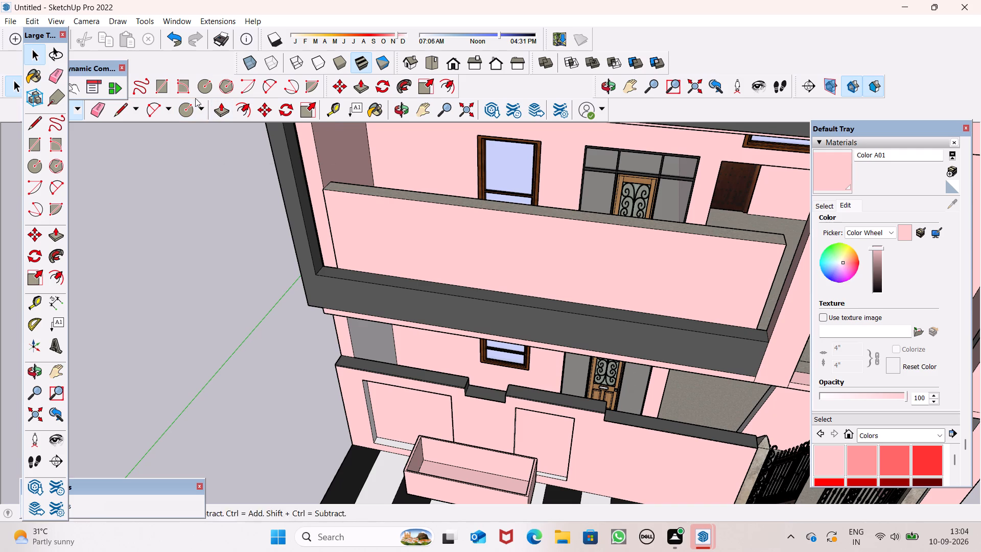
left_click(118, 118)
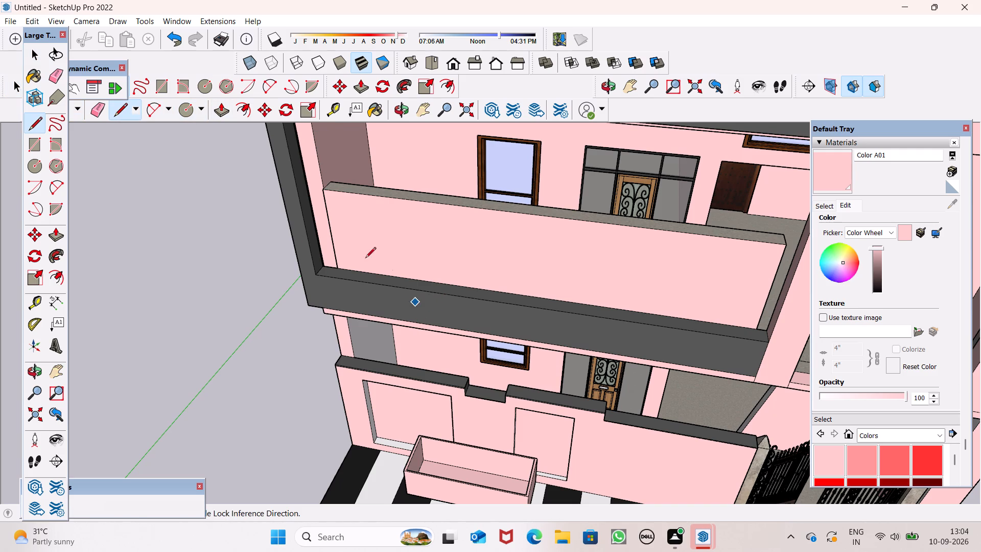
scroll(144, 92, "up", 5)
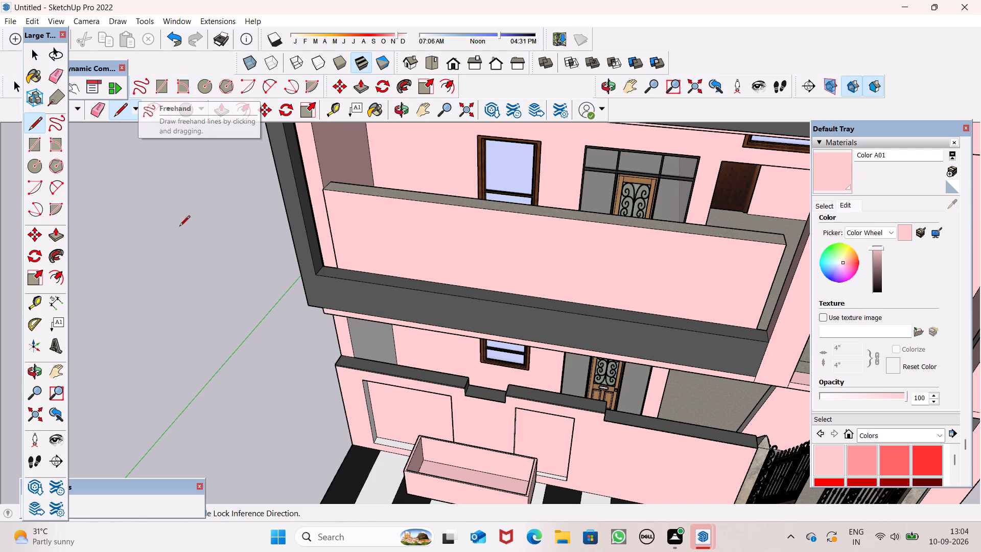
scroll(281, 296, "up", 7)
scroll(358, 238, "up", 4)
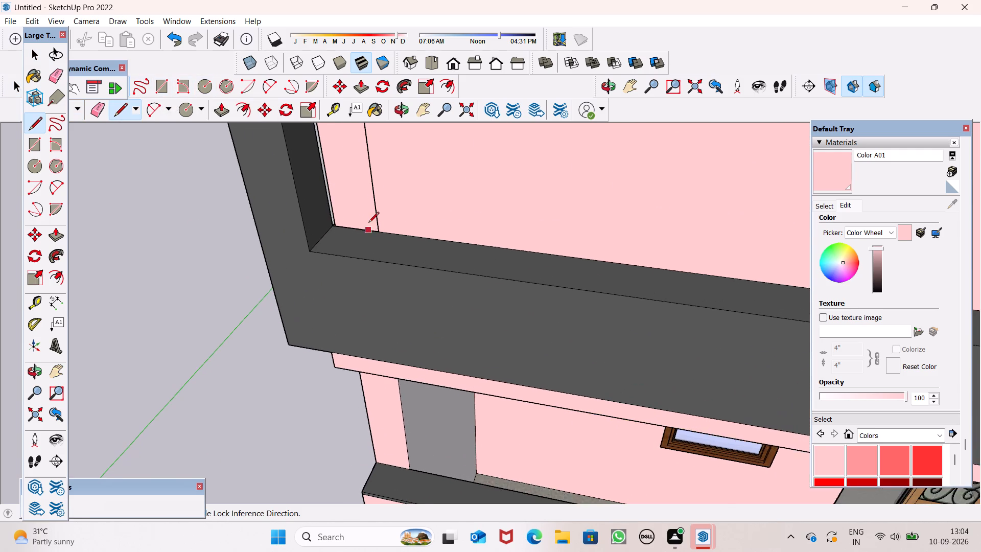
scroll(368, 223, "down", 7)
scroll(375, 211, "up", 7)
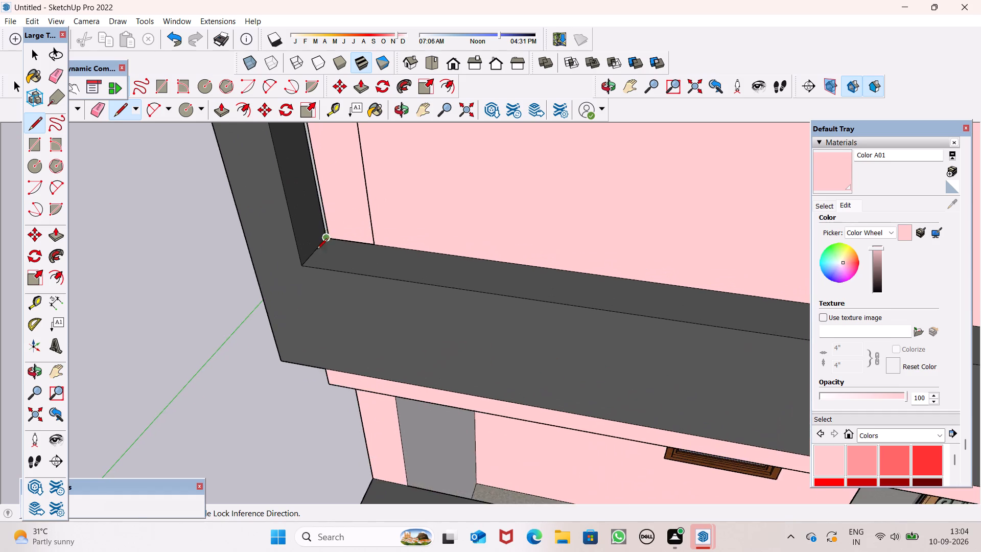
scroll(313, 257, "up", 6)
left_click_drag(293, 273, 305, 257)
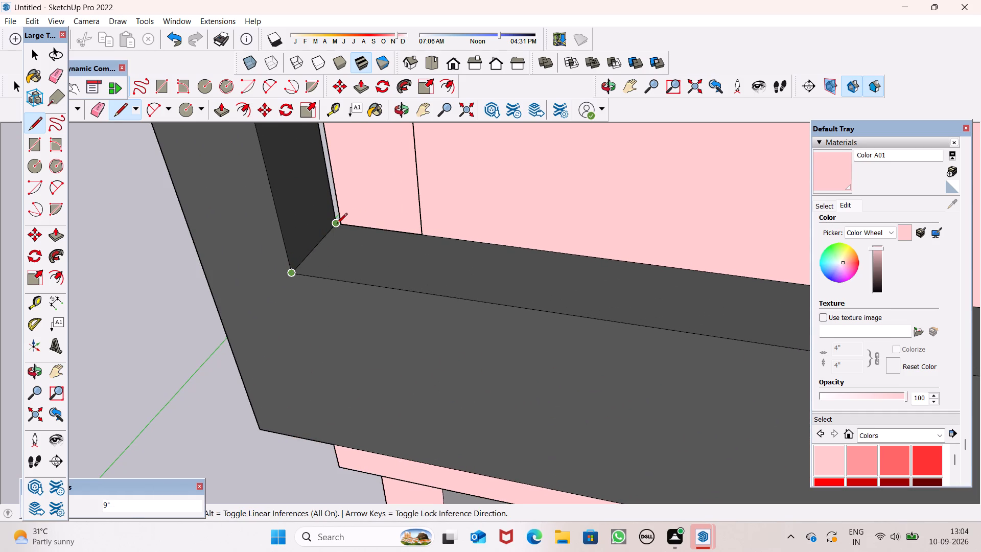
left_click(337, 224)
key("space")
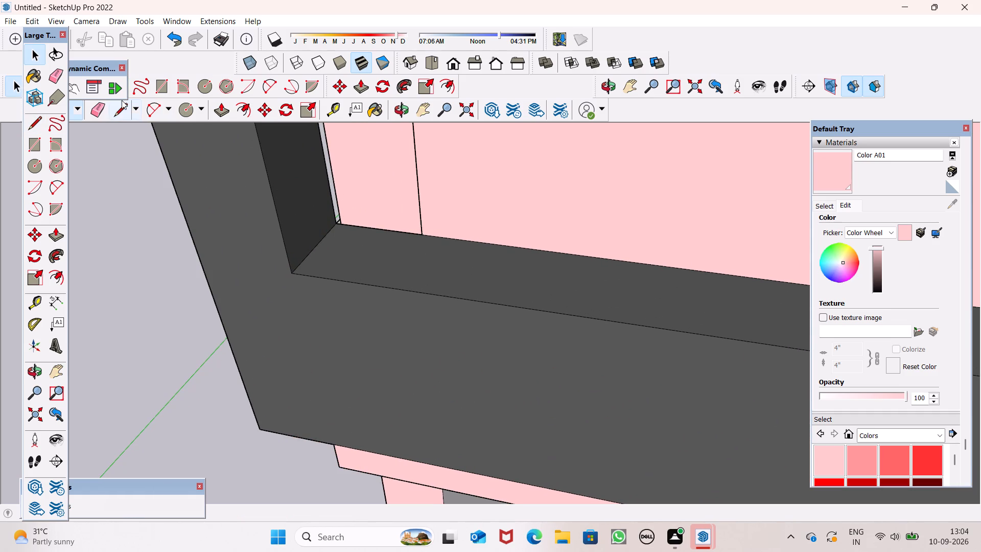
Push/Pull the ledge face inside the grey balcony frame up about 9/16".
left_click(219, 113)
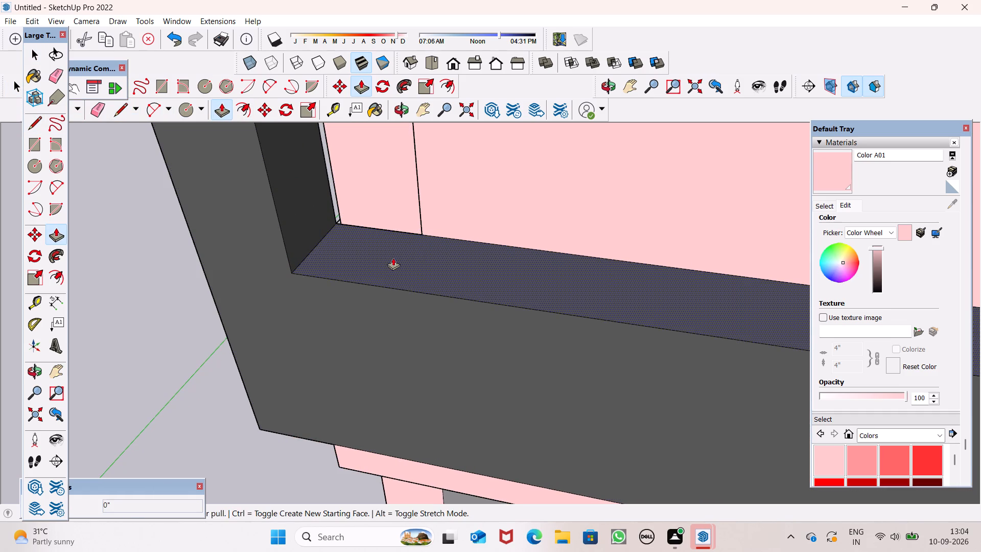
left_click_drag(393, 258, 399, 251)
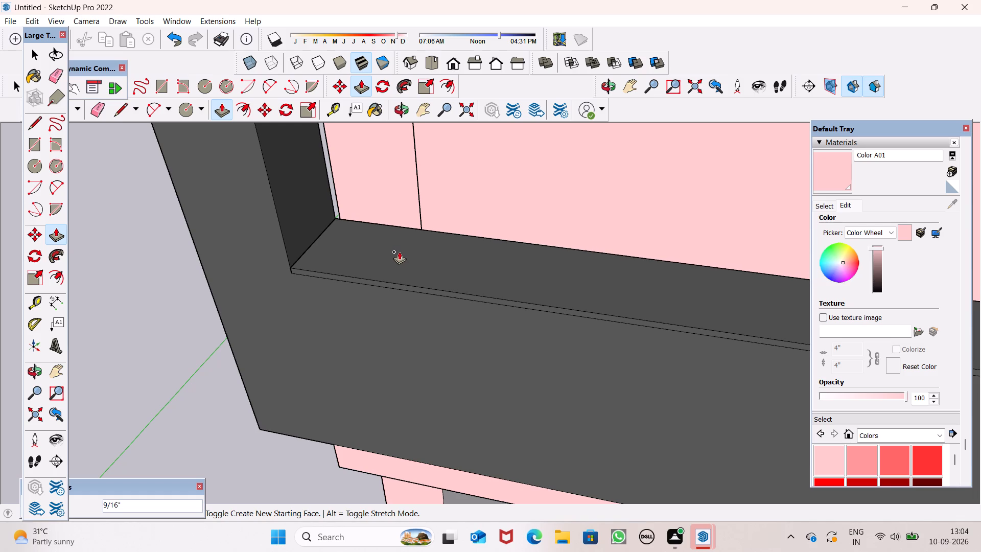
left_click_drag(399, 251, 401, 251)
Paint the raised ledge's top face and thin front edge below the balcony parapet with Color A01.
scroll(403, 167, "down", 20)
scroll(403, 167, "down", 5)
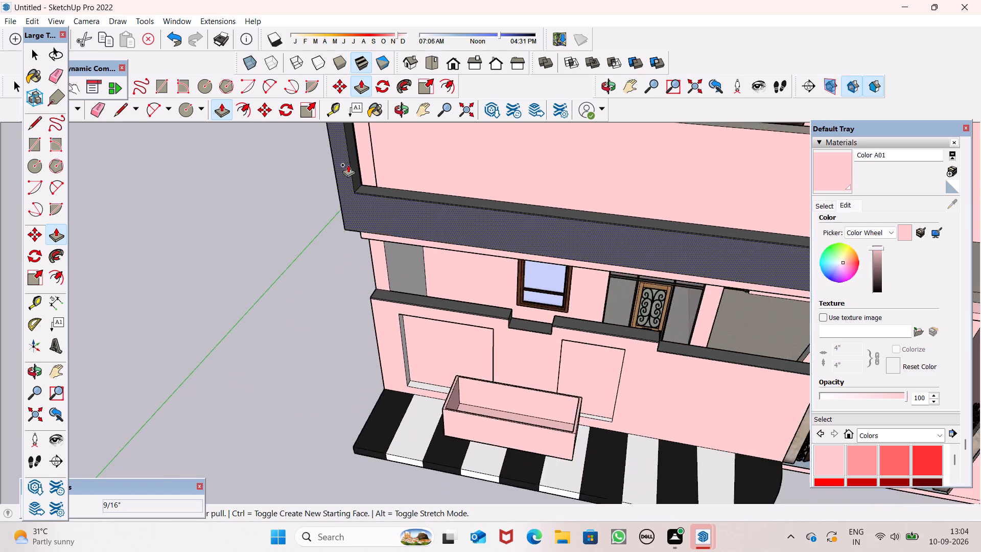
scroll(348, 165, "down", 5)
scroll(516, 187, "up", 5)
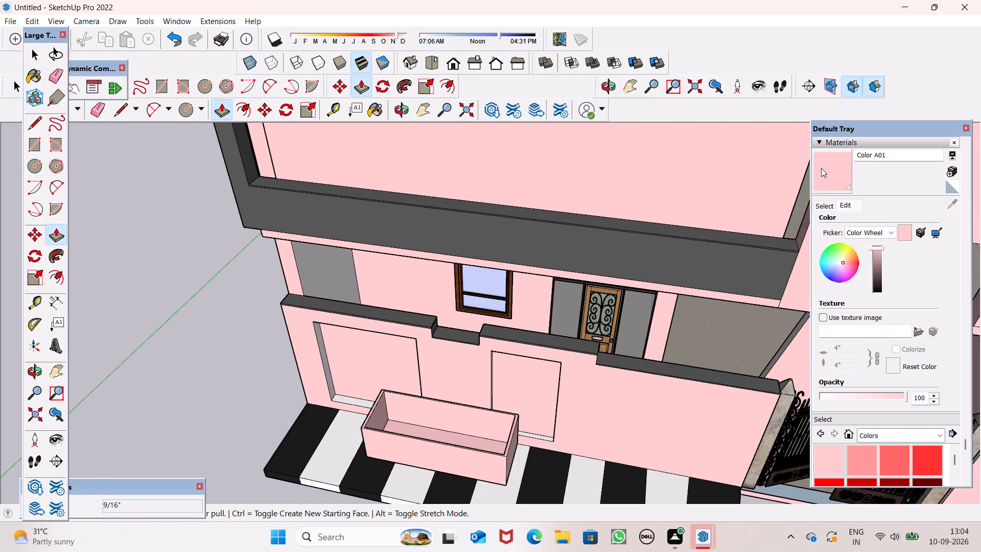
left_click(824, 167)
scroll(586, 235, "up", 8)
left_click(536, 212)
scroll(530, 217, "up", 4)
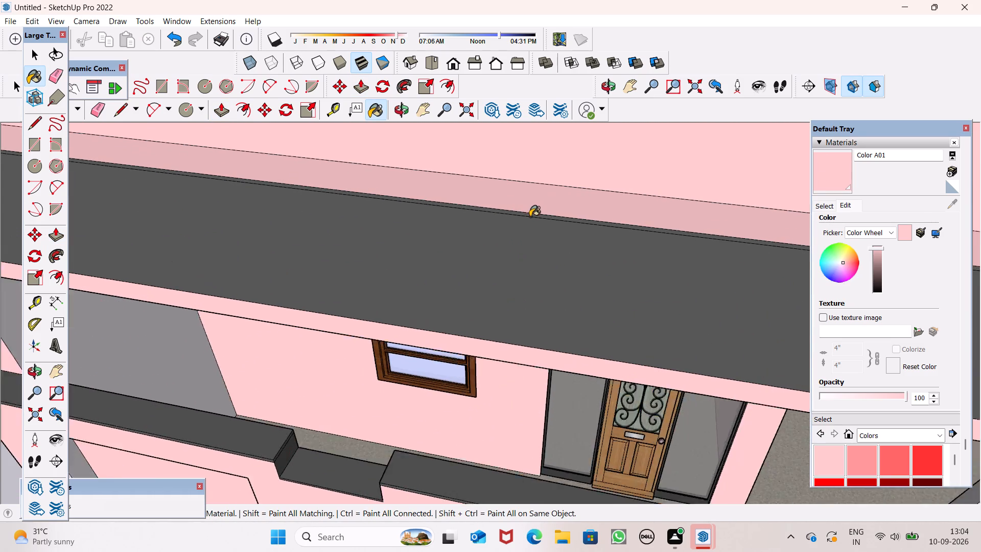
scroll(530, 217, "up", 12)
left_click(554, 203)
scroll(566, 177, "down", 11)
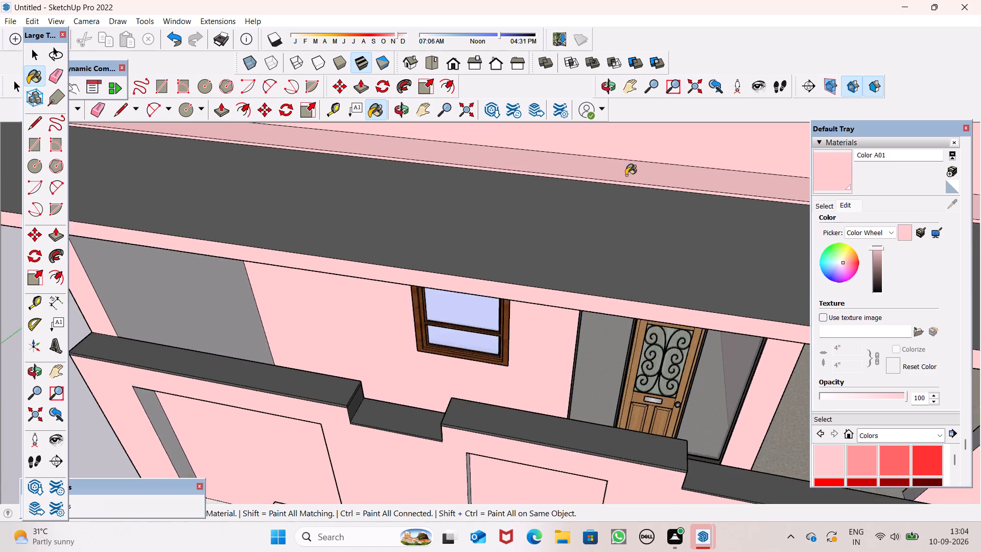
scroll(626, 175, "down", 18)
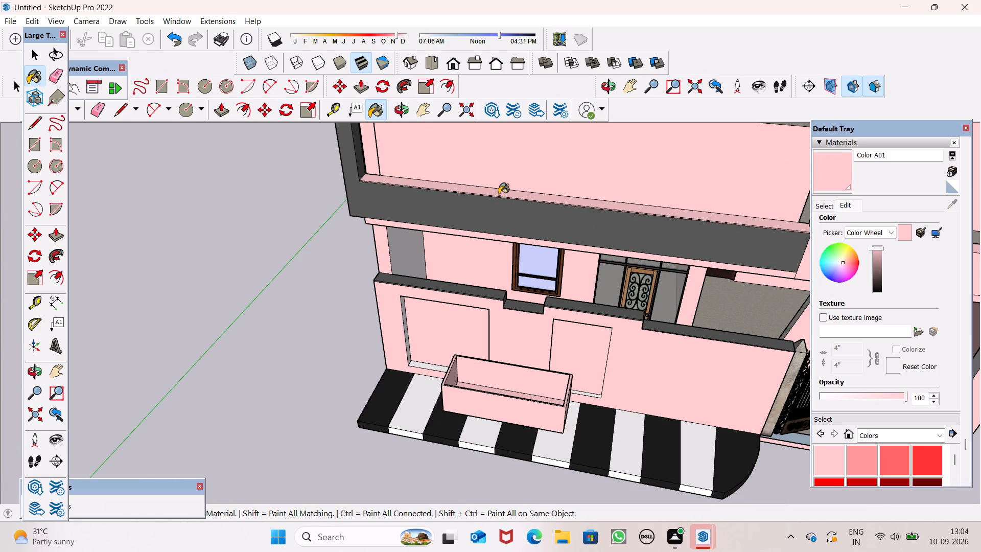
key("space")
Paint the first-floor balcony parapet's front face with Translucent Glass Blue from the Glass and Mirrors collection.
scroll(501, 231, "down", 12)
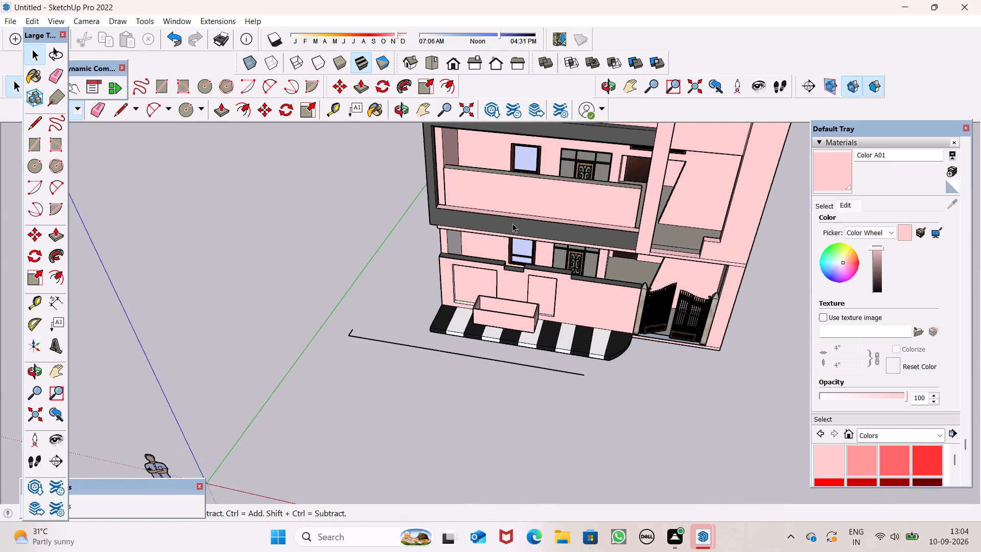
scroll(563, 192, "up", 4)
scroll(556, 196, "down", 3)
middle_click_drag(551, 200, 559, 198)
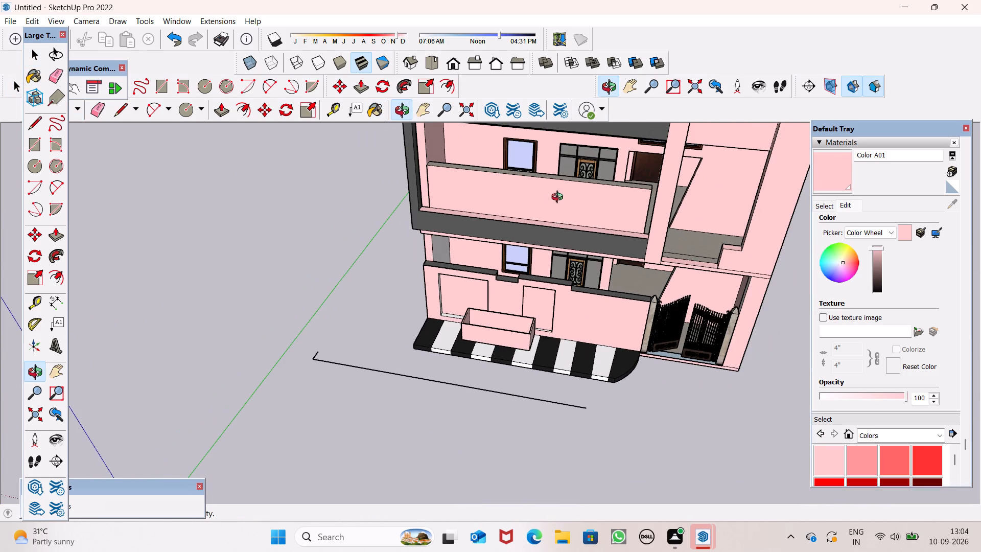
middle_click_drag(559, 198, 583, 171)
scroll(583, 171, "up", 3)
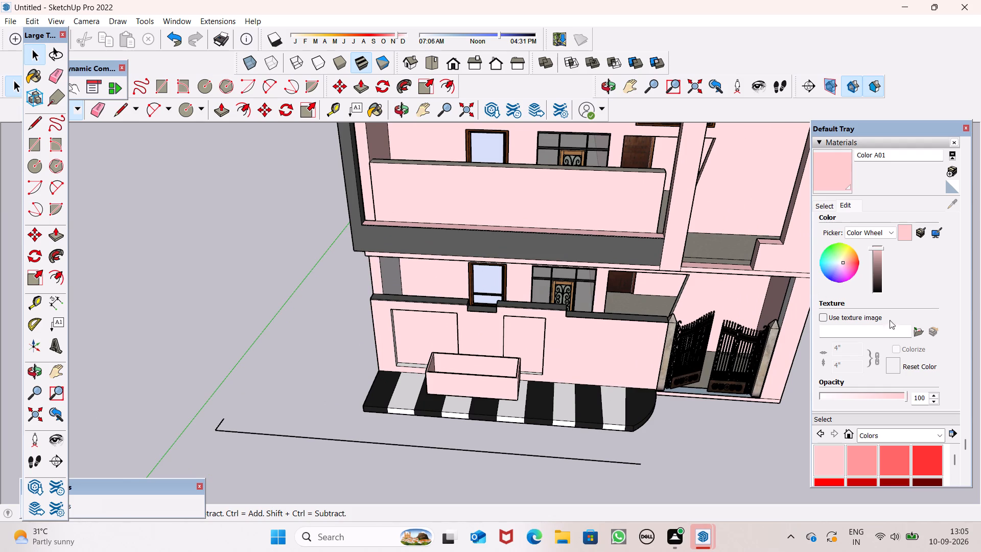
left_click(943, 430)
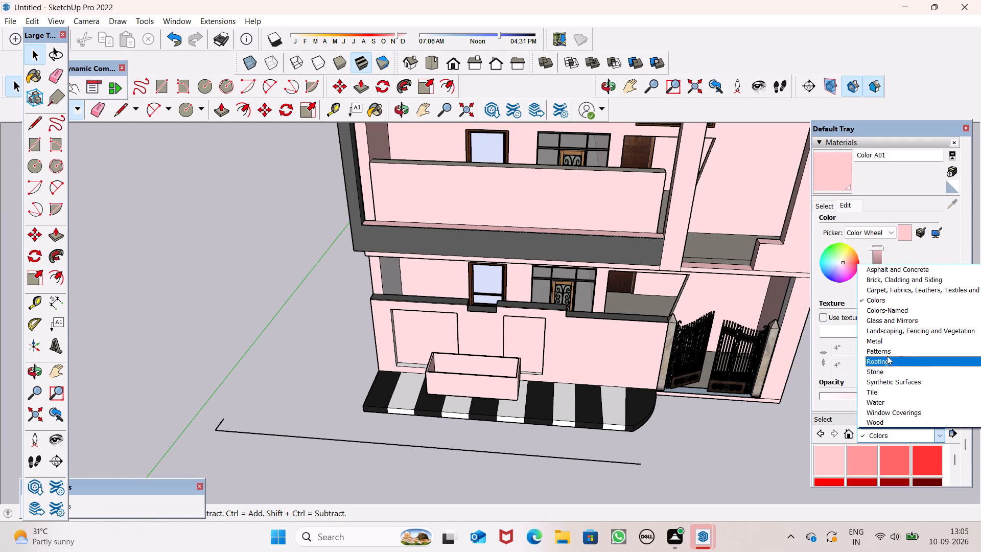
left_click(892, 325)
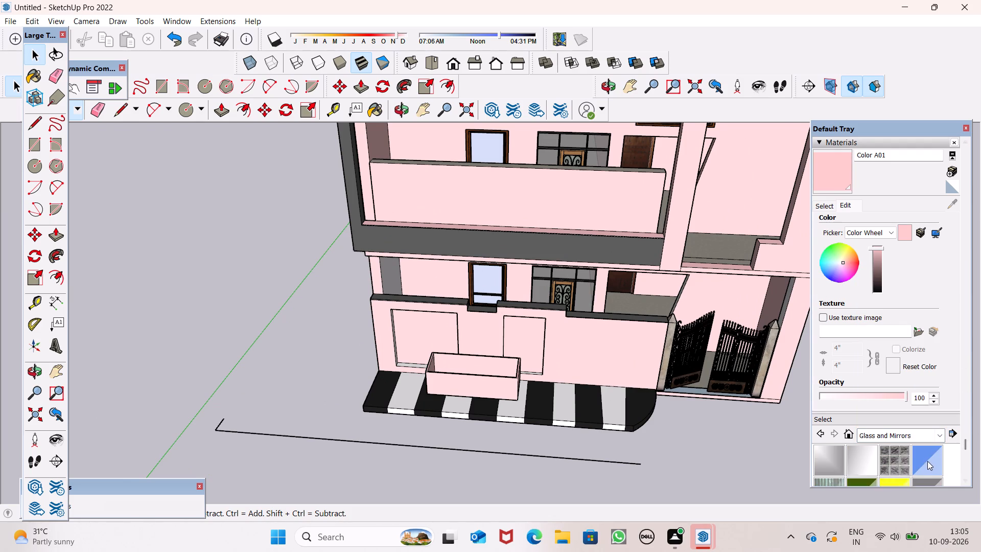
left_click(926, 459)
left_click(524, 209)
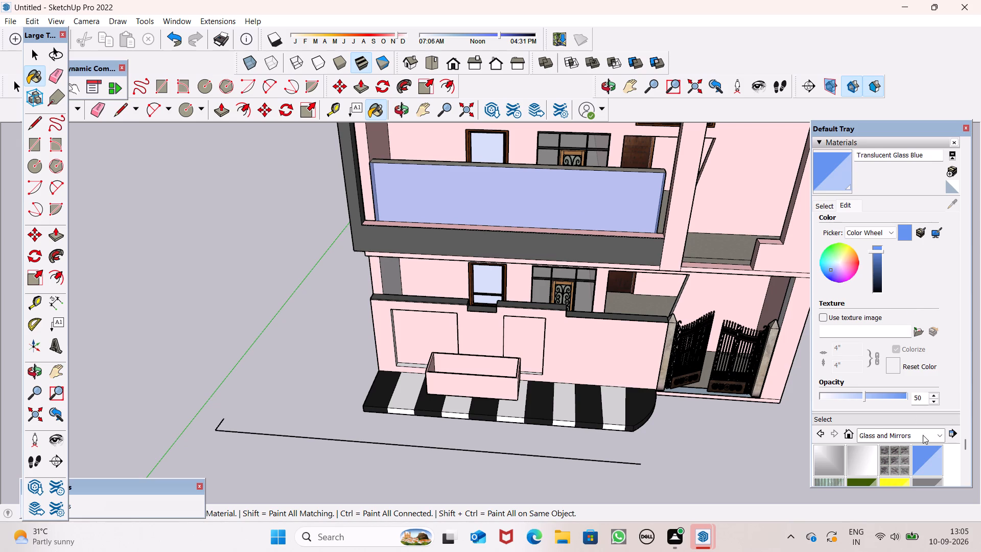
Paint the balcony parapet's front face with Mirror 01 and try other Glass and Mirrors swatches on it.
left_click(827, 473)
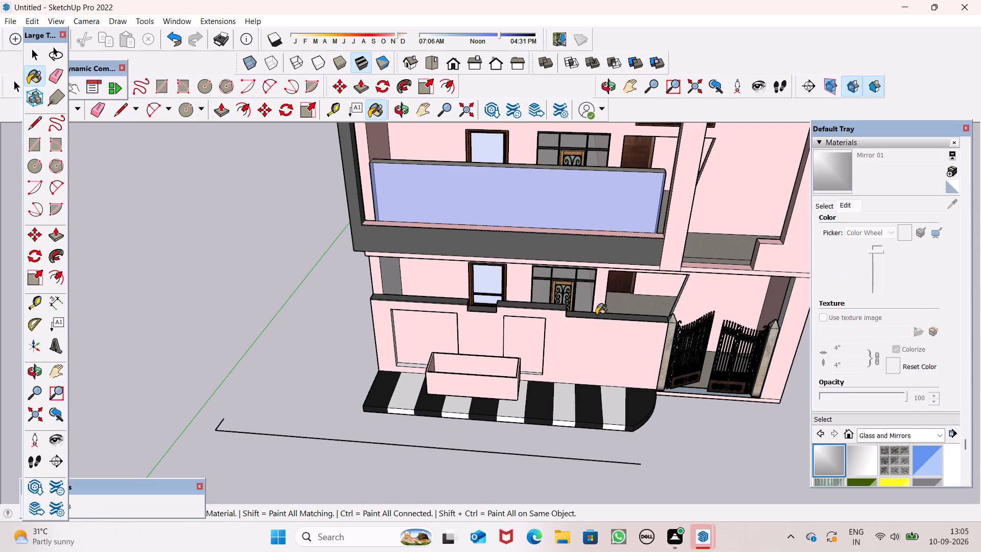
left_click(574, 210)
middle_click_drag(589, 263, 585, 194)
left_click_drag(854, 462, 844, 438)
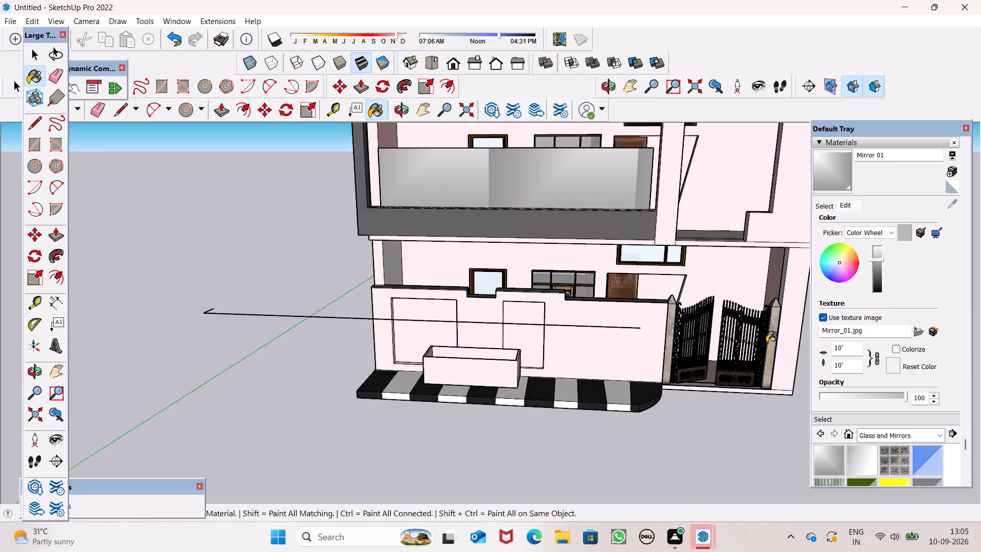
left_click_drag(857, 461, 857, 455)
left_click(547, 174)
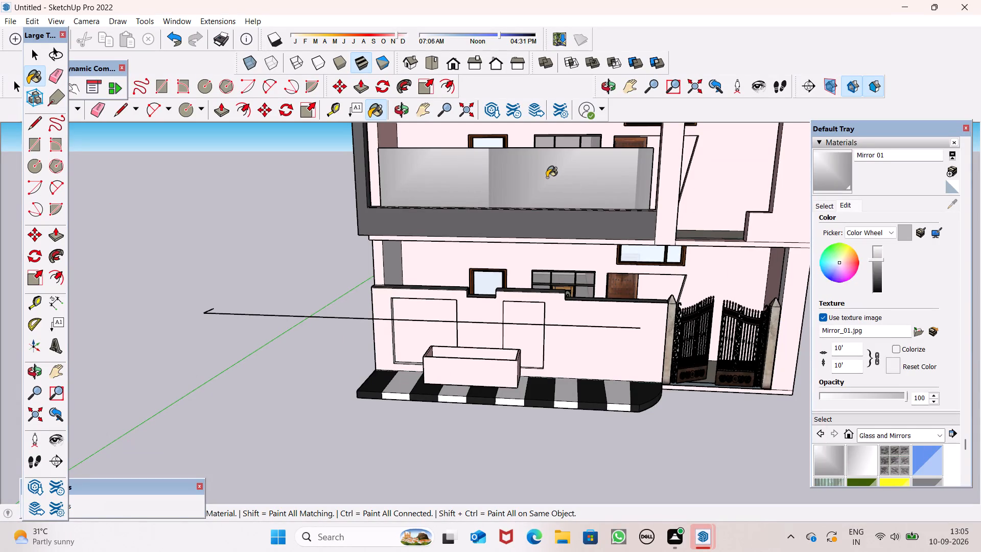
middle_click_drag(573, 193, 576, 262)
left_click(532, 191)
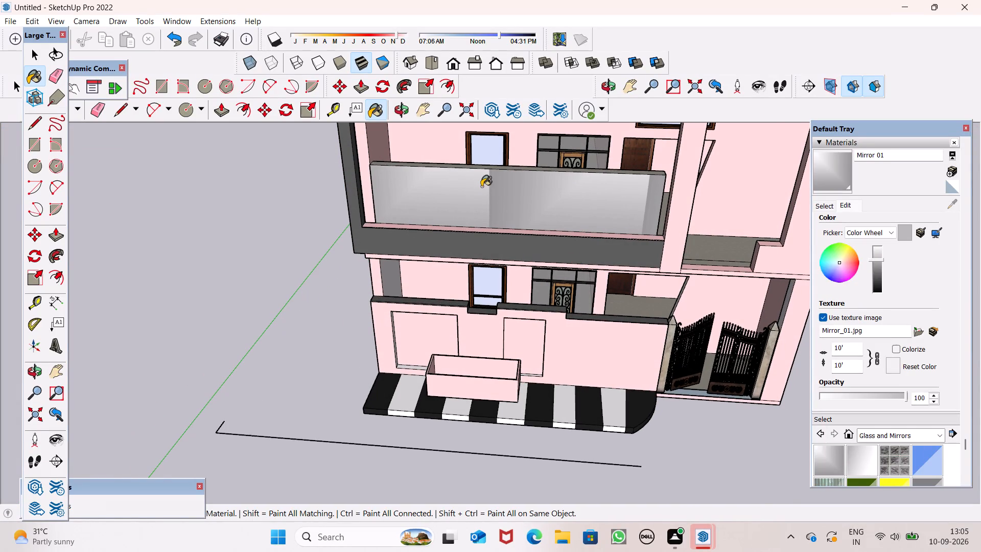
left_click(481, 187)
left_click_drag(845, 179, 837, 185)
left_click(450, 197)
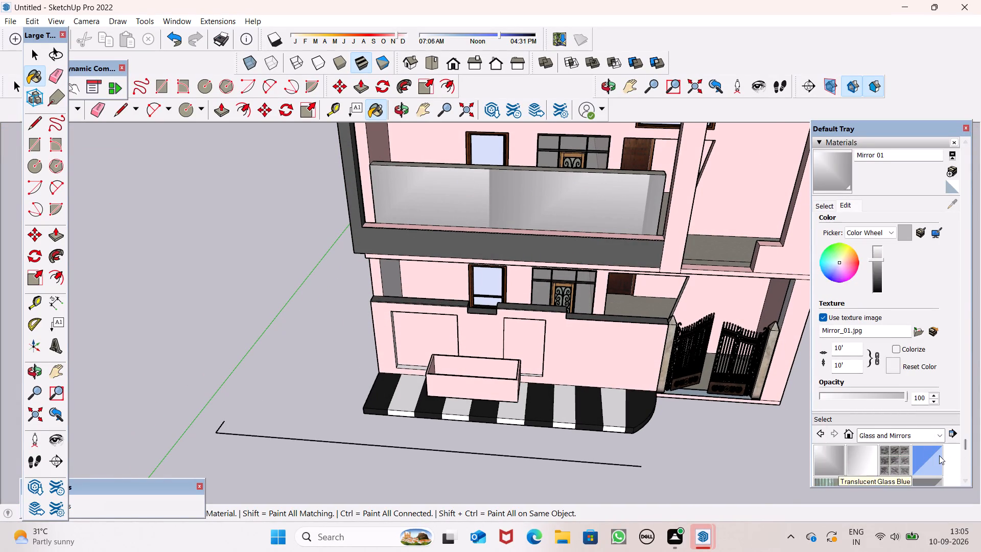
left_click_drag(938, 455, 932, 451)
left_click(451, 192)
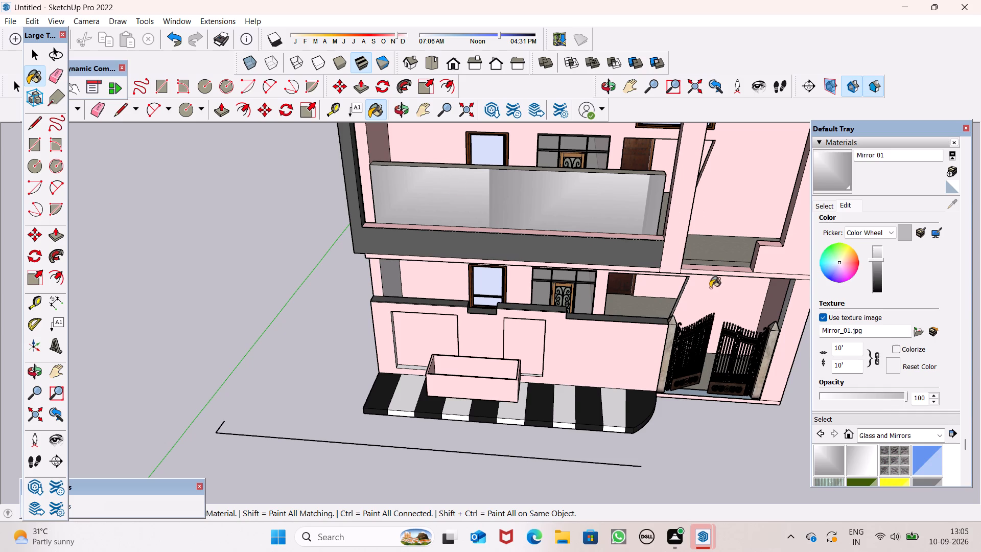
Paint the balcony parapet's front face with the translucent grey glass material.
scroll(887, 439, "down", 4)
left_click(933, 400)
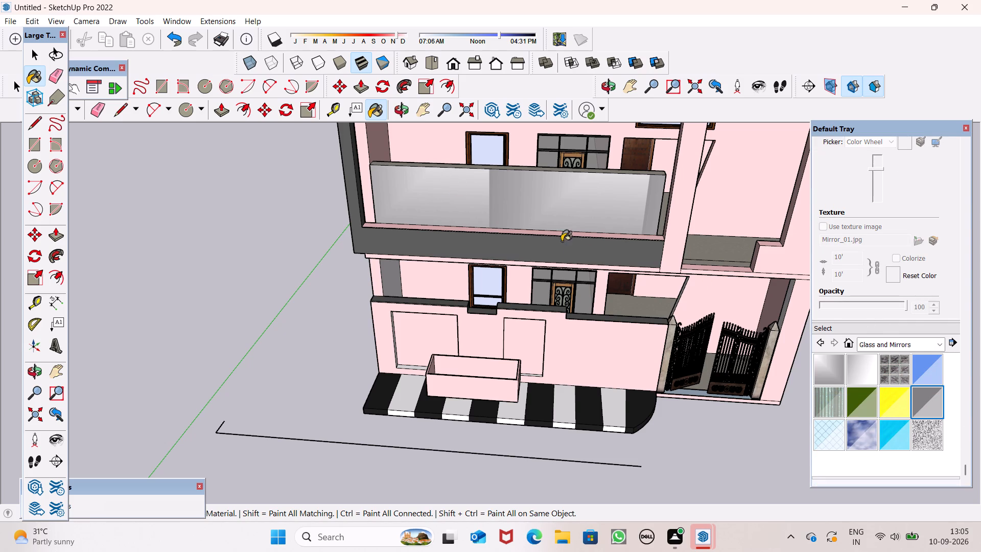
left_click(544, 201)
Paint the first-floor balcony parapet's front face with Translucent Glass Blue.
scroll(564, 210, "down", 1)
middle_click_drag(564, 210, 590, 131)
left_click(920, 464)
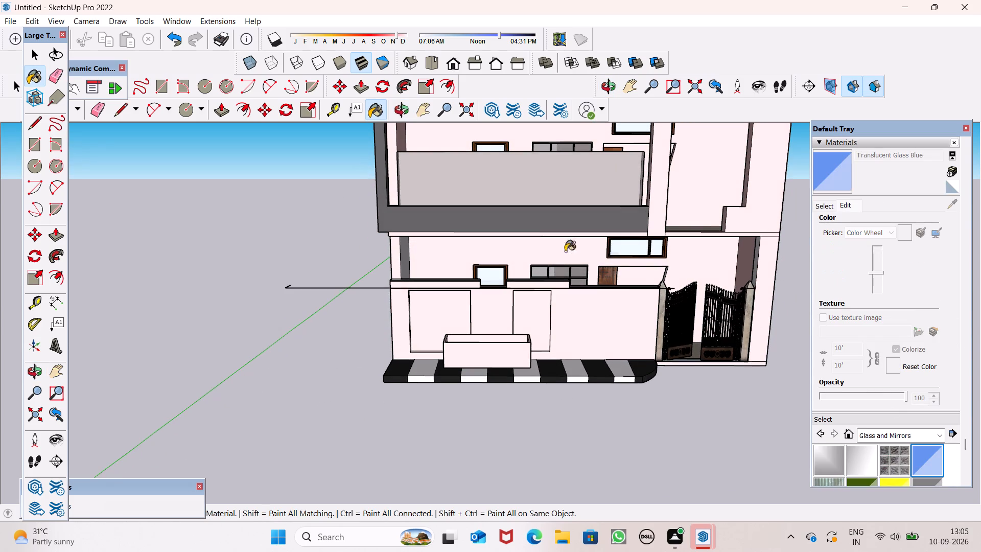
left_click(479, 167)
Paint the inner face of the first-floor balcony parapet with Translucent Glass Blue.
middle_click_drag(554, 221, 525, 307)
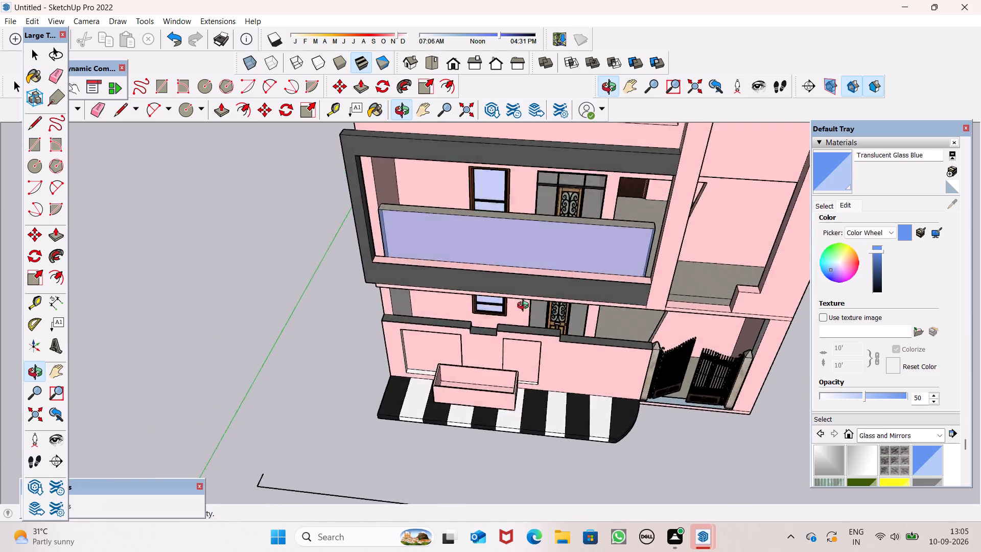
middle_click_drag(525, 307, 370, 378)
scroll(487, 253, "up", 8)
middle_click_drag(526, 285, 528, 324)
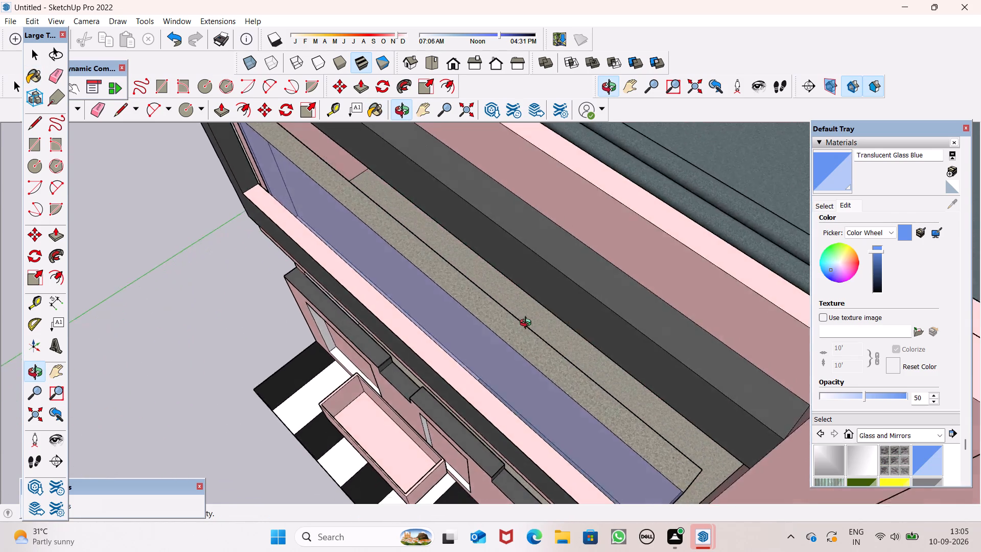
middle_click_drag(528, 324, 620, 321)
scroll(616, 326, "up", 18)
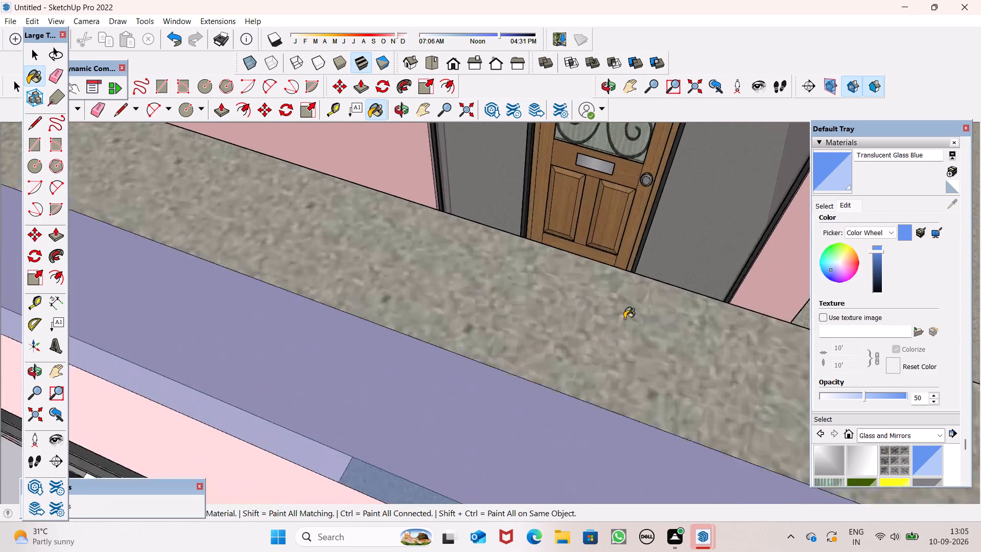
scroll(624, 318, "up", 2)
middle_click_drag(624, 343, 313, 537)
middle_click_drag(332, 282, 354, 331)
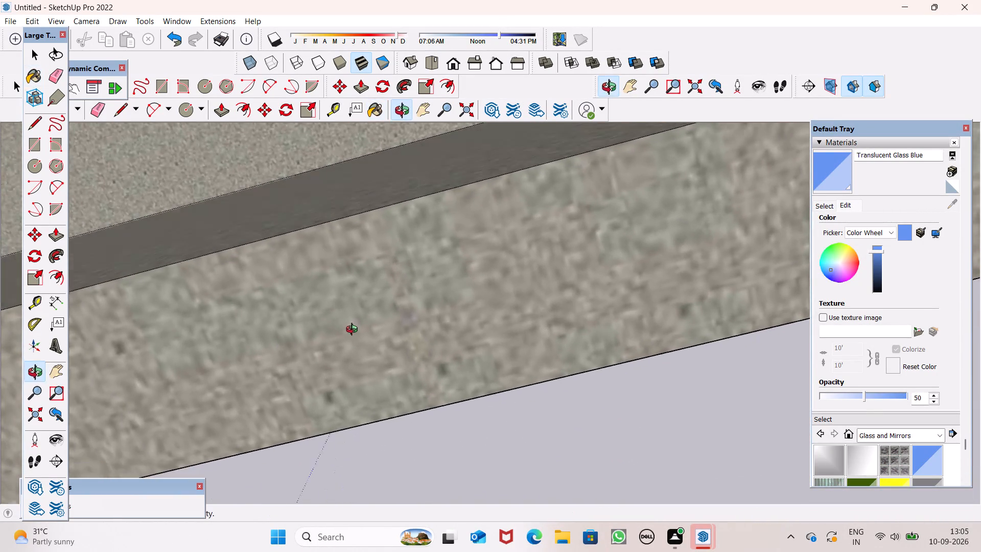
middle_click_drag(354, 331, 355, 329)
scroll(351, 316, "up", 1)
left_click(286, 164)
scroll(394, 195, "down", 5)
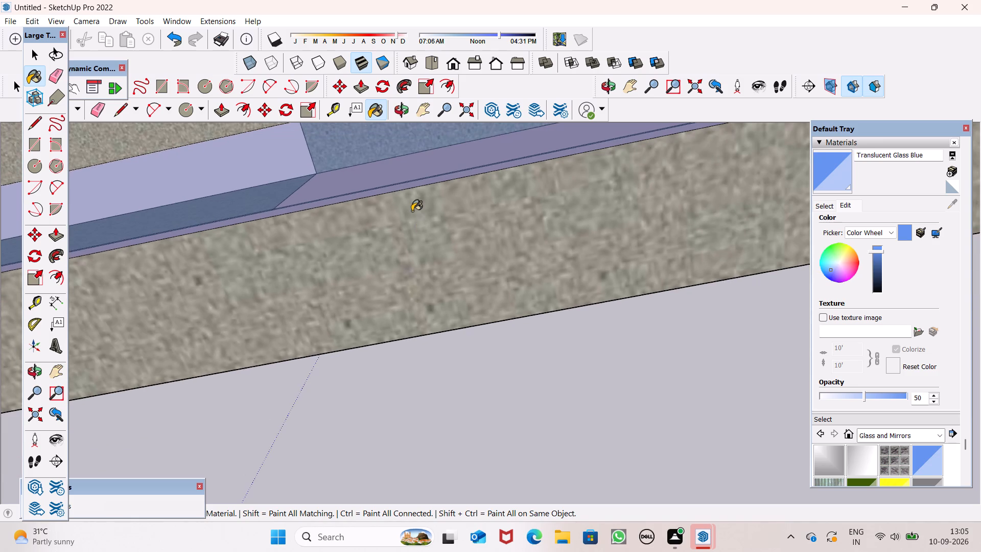
scroll(411, 206, "down", 20)
scroll(411, 206, "down", 20)
scroll(411, 206, "down", 9)
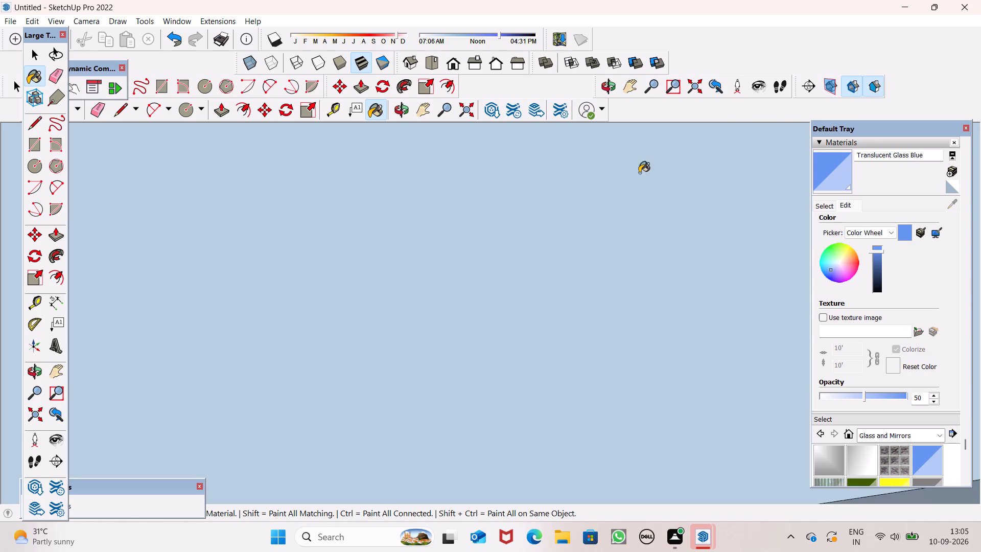
scroll(639, 173, "down", 20)
scroll(639, 173, "down", 20)
scroll(639, 173, "down", 1)
scroll(657, 258, "up", 1)
scroll(653, 264, "down", 11)
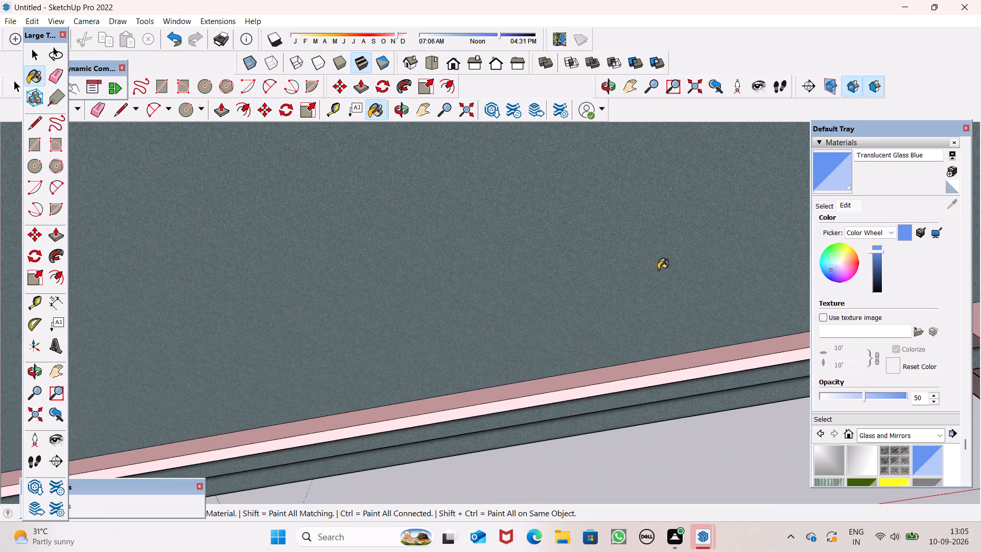
scroll(658, 269, "down", 20)
scroll(658, 269, "down", 20)
scroll(658, 269, "down", 9)
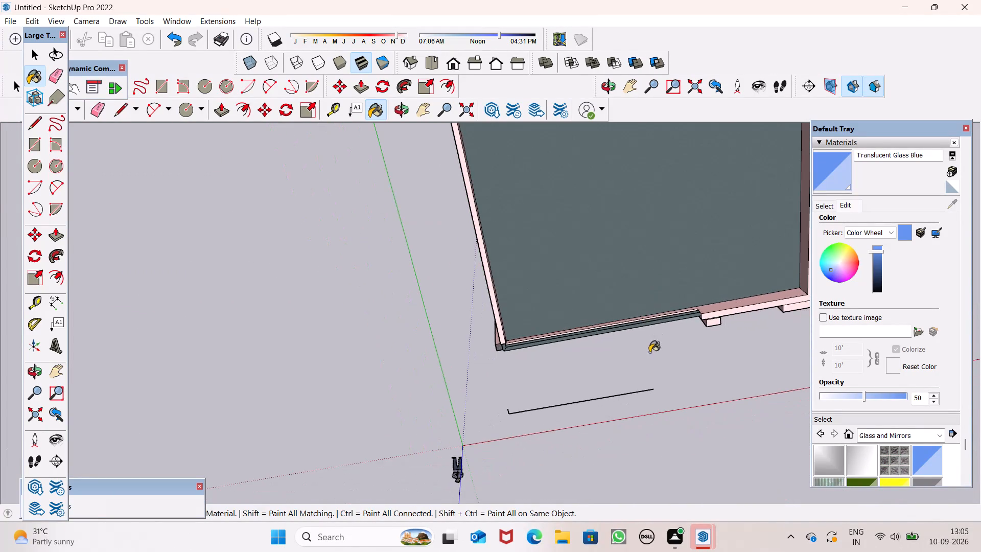
middle_click_drag(649, 353, 628, 30)
middle_click_drag(574, 343, 685, 199)
scroll(649, 337, "up", 6)
key("space")
Examine the first-floor balcony's glass parapet from the front and from its end beside the pink column.
middle_click_drag(597, 336, 516, 494)
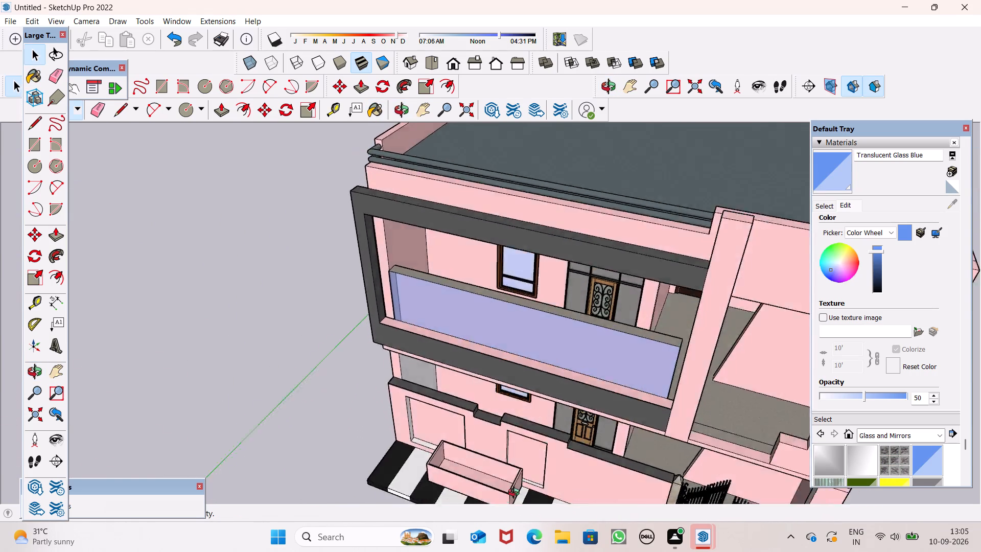
middle_click_drag(516, 494, 477, 497)
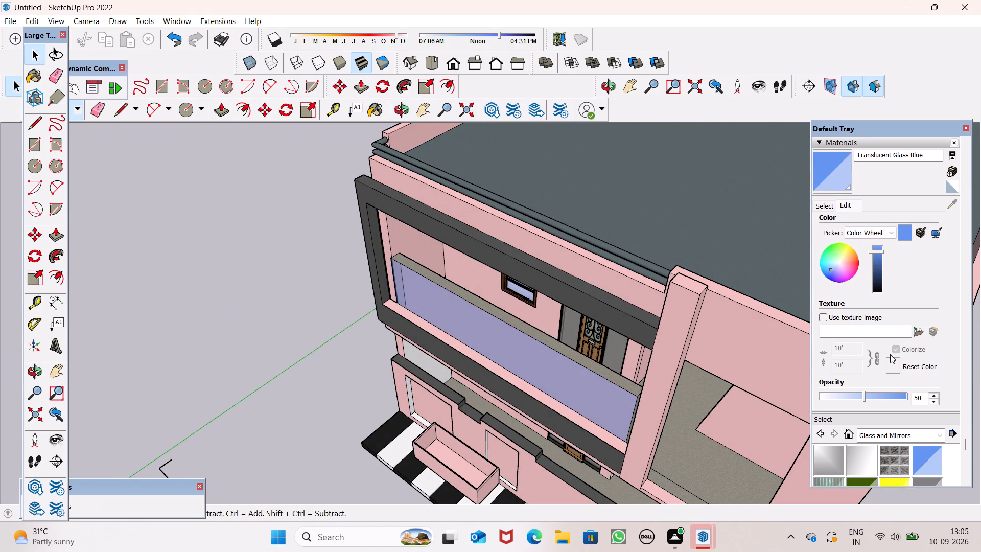
scroll(749, 420, "up", 1)
middle_click_drag(742, 428, 665, 357)
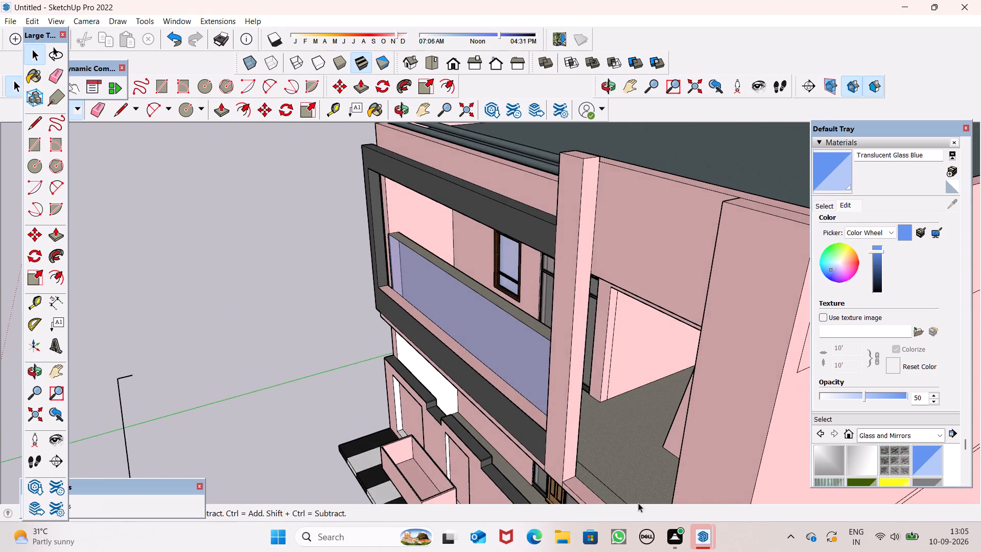
scroll(638, 503, "up", 10)
middle_click_drag(618, 493, 565, 530)
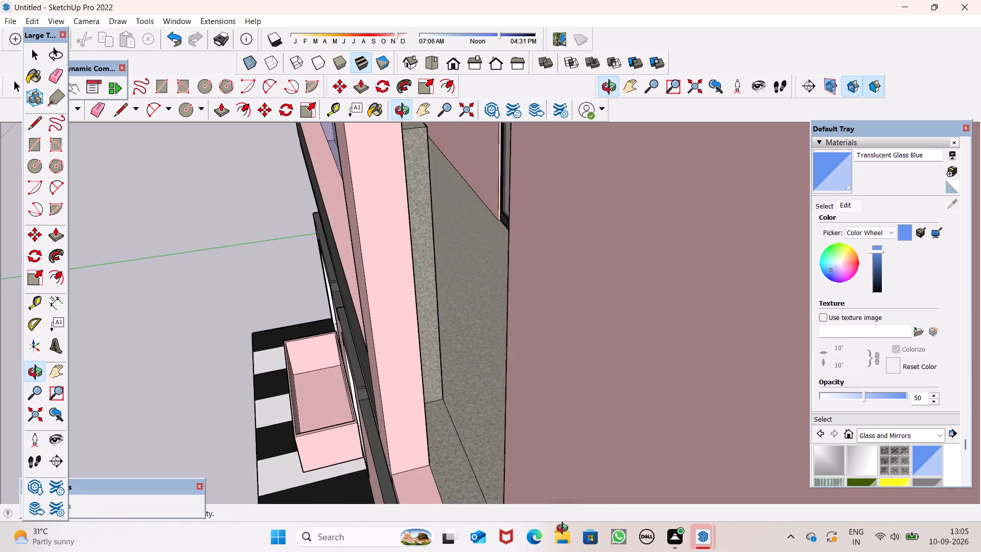
middle_click_drag(565, 530, 565, 525)
scroll(479, 409, "up", 7)
middle_click_drag(457, 408, 442, 473)
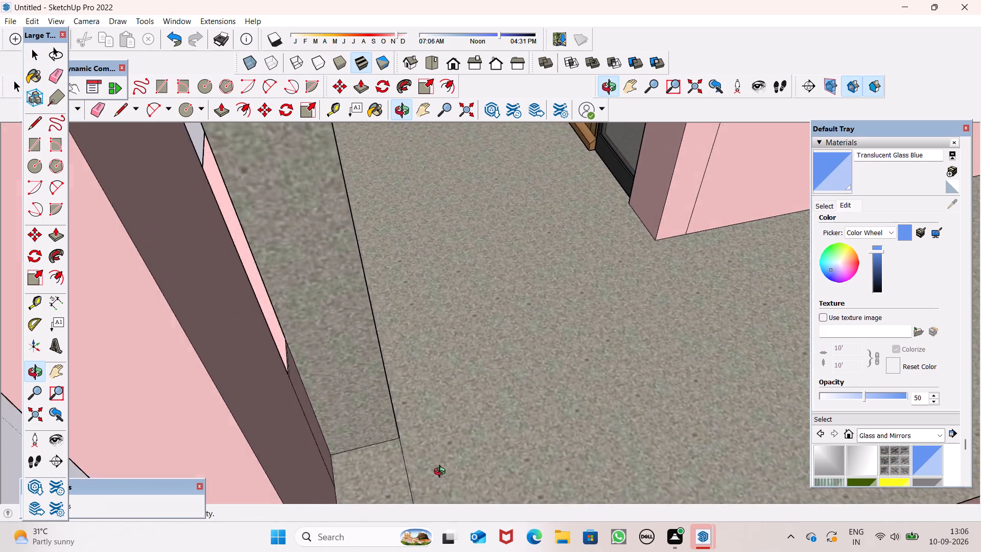
middle_click_drag(442, 473, 343, 495)
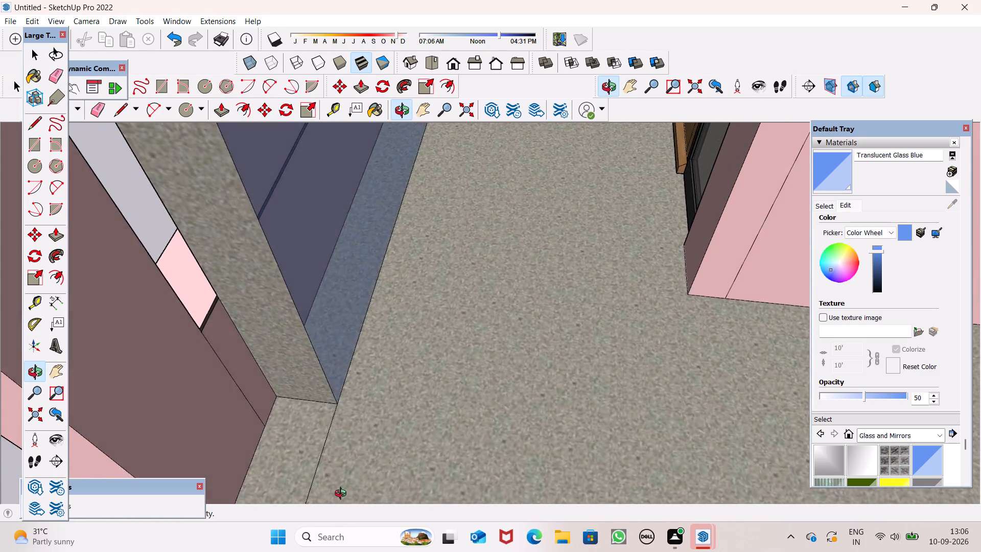
middle_click_drag(343, 495, 246, 412)
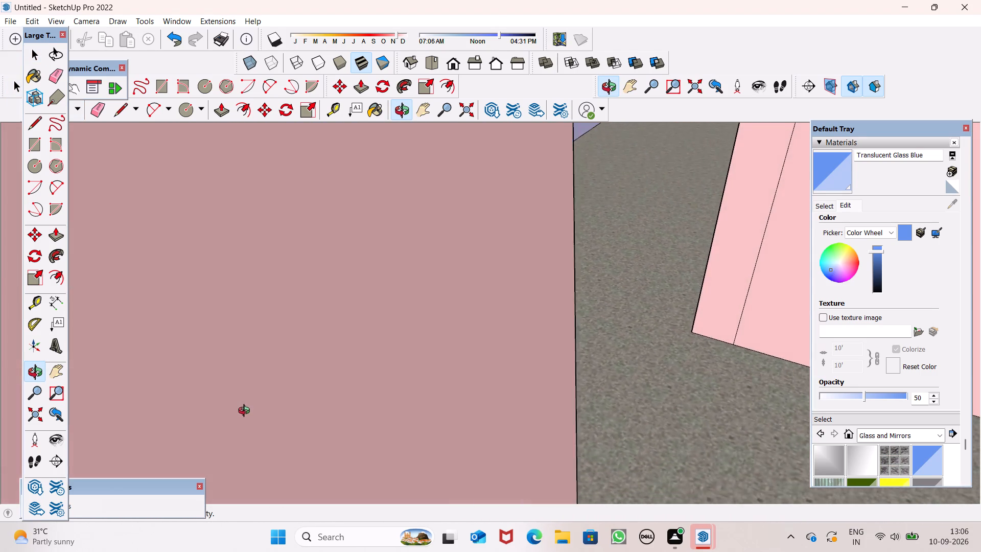
middle_click_drag(246, 412, 397, 324)
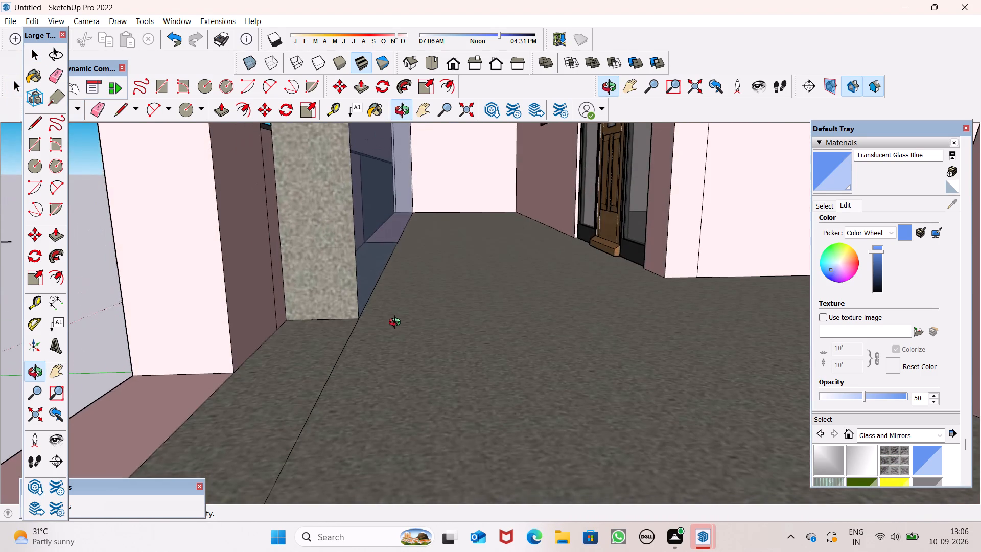
middle_click_drag(397, 324, 605, 355)
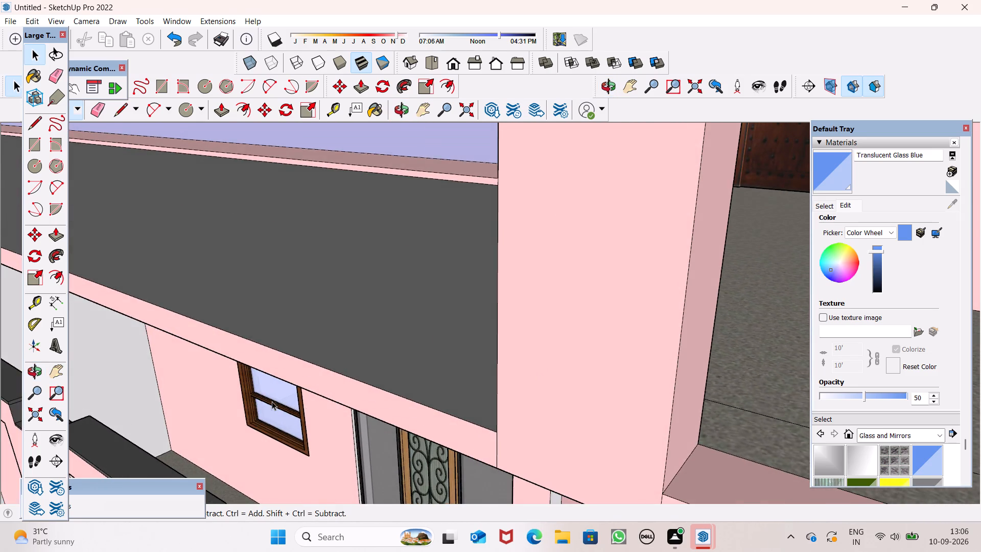
scroll(272, 401, "down", 16)
middle_click_drag(247, 365, 343, 341)
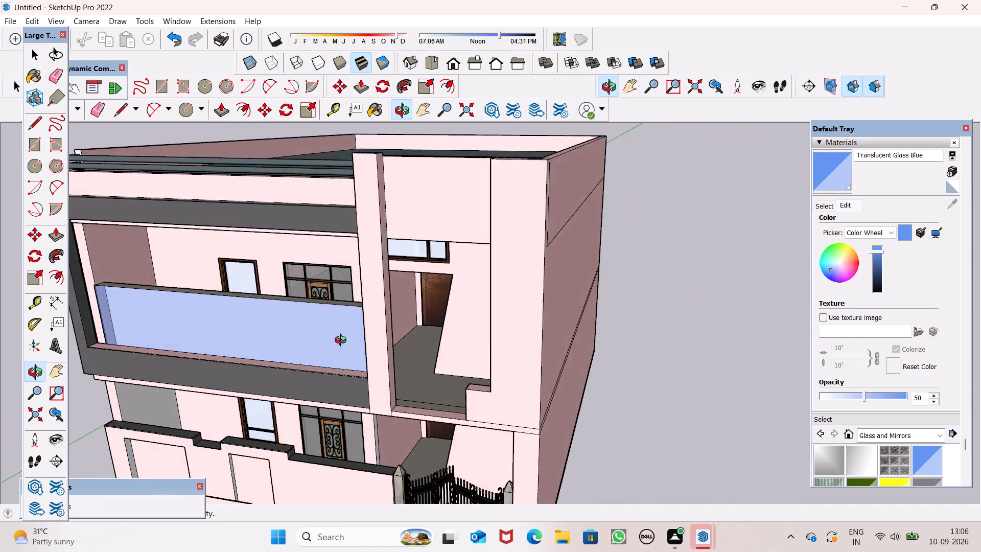
middle_click_drag(343, 341, 483, 292)
scroll(341, 276, "up", 8)
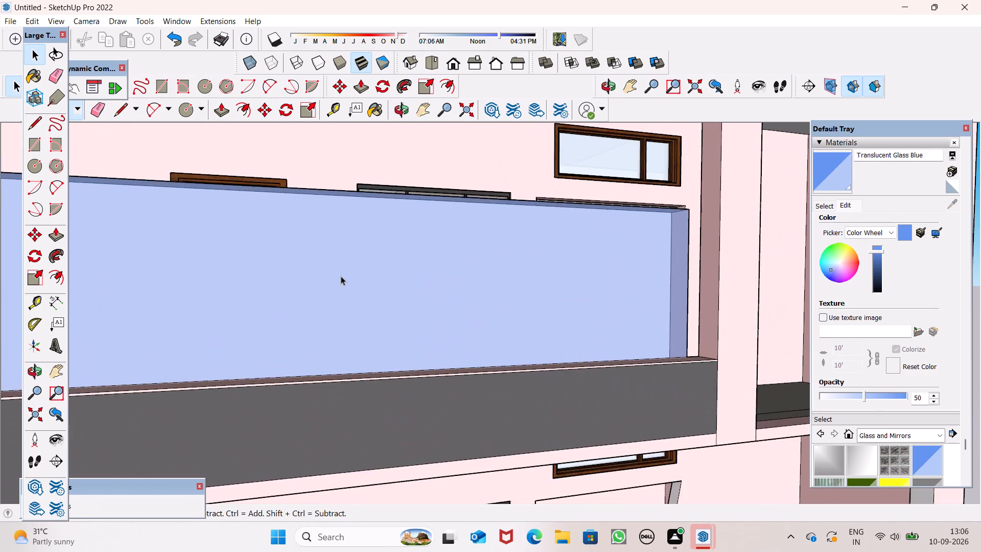
scroll(429, 323, "up", 8)
scroll(466, 334, "down", 20)
scroll(466, 334, "down", 2)
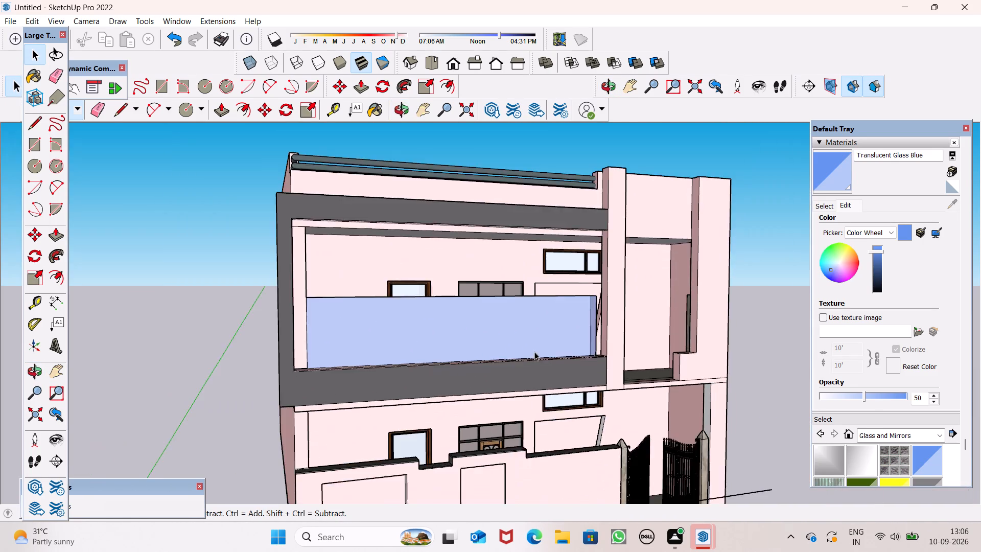
Examine the first-floor window and door behind the balcony parapet, and the parapet's far corner.
middle_click_drag(534, 352, 604, 422)
scroll(392, 288, "up", 8)
scroll(507, 362, "up", 8)
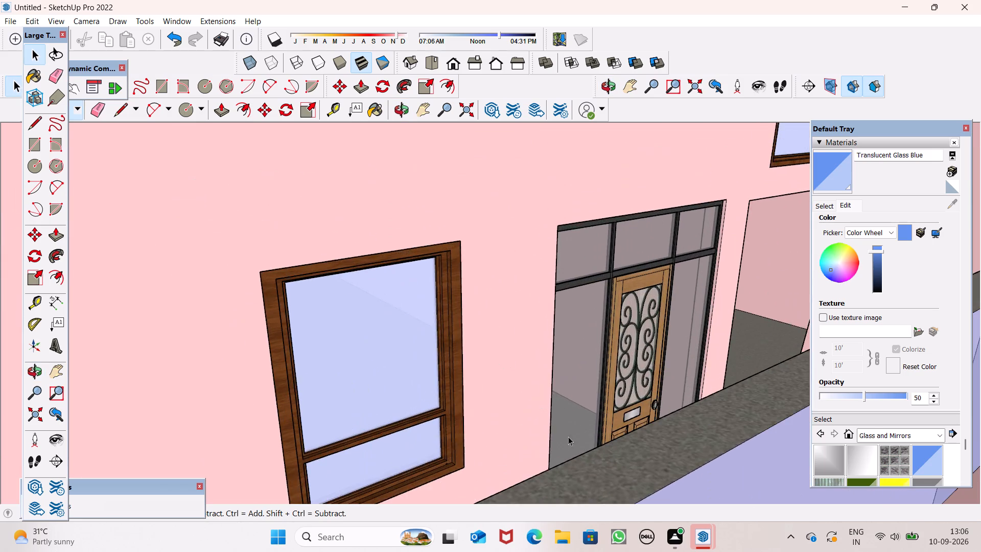
middle_click_drag(580, 455, 619, 441)
scroll(605, 420, "up", 7)
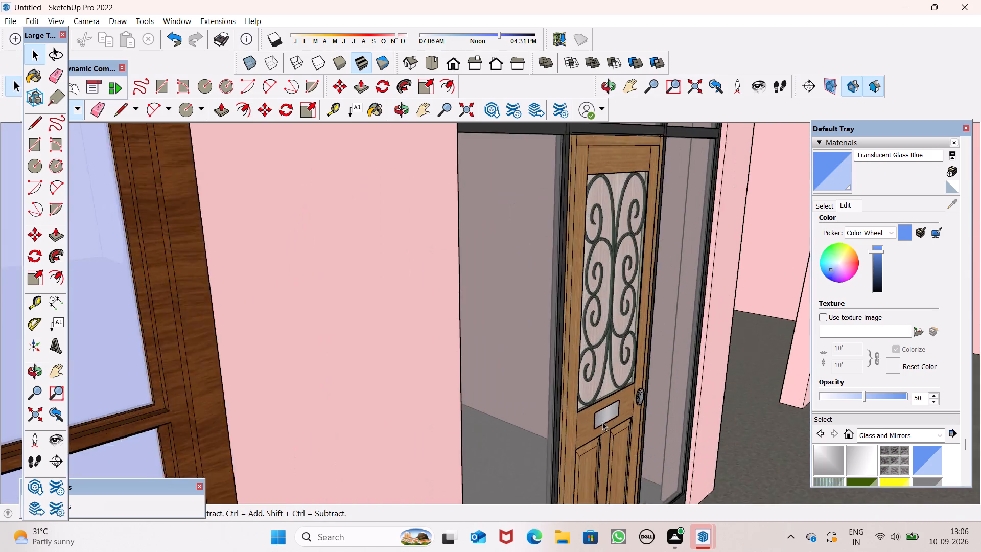
scroll(625, 448, "up", 4)
scroll(628, 421, "down", 7)
middle_click_drag(671, 494, 739, 488)
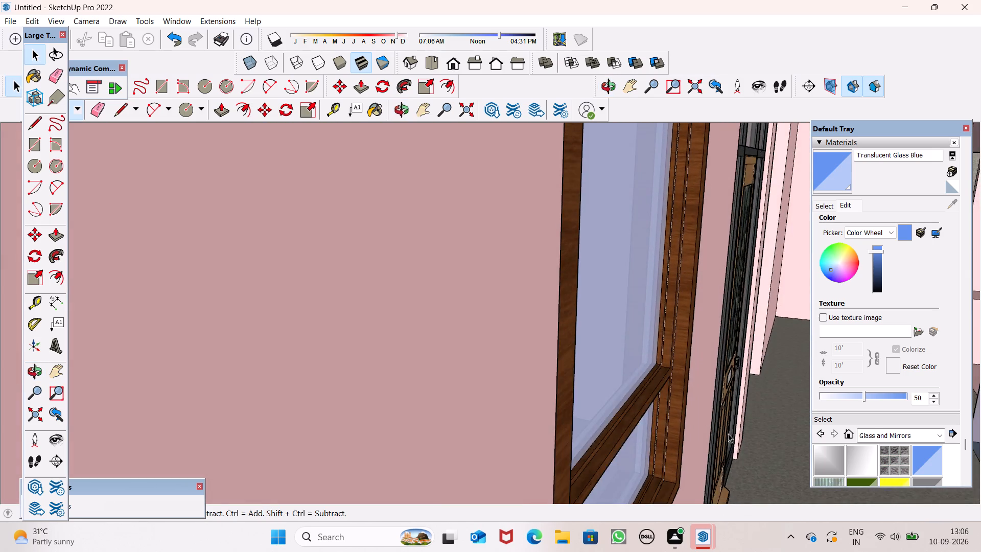
scroll(726, 420, "down", 7)
scroll(723, 415, "up", 13)
middle_click_drag(739, 412, 718, 405)
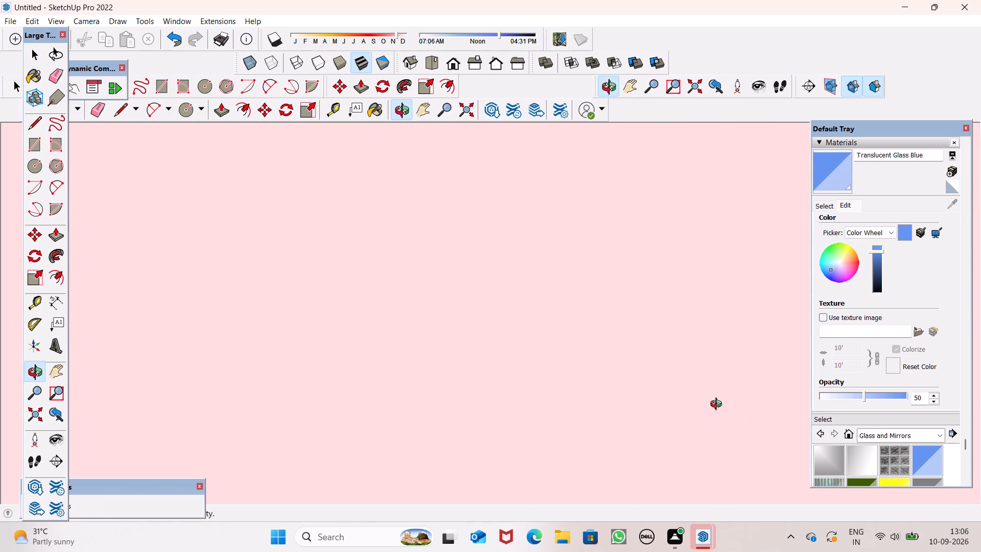
middle_click_drag(718, 405, 396, 214)
scroll(456, 238, "down", 17)
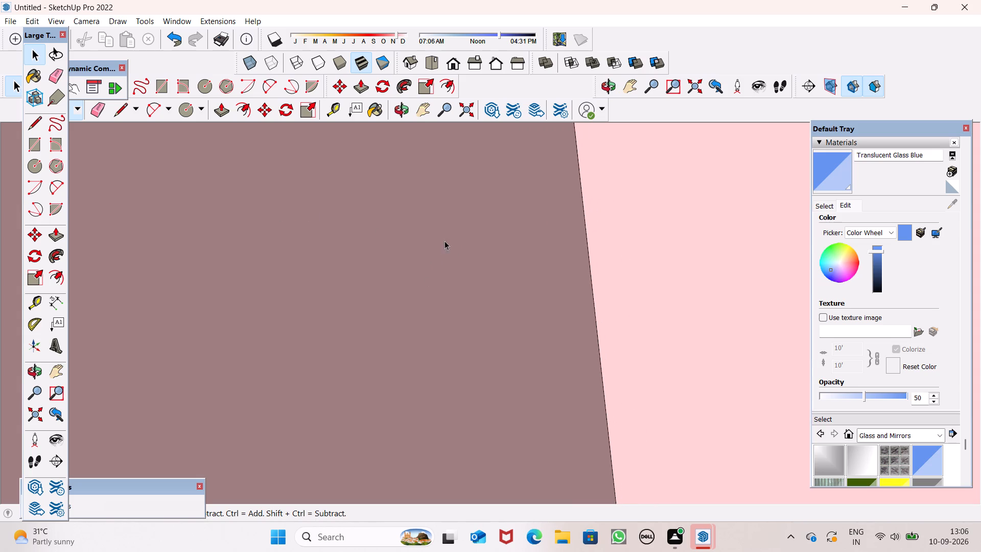
scroll(445, 241, "down", 20)
scroll(445, 241, "down", 20)
scroll(445, 241, "down", 10)
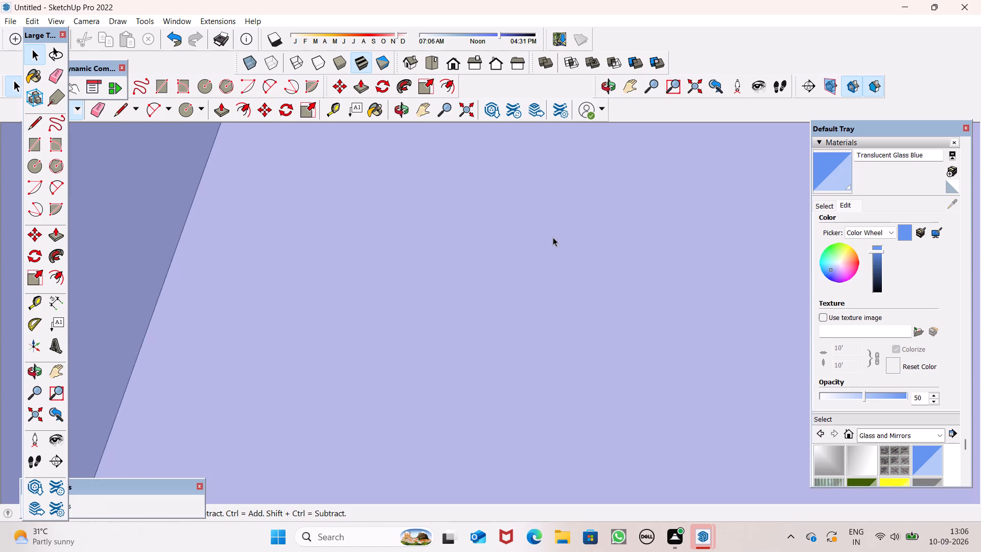
scroll(553, 237, "down", 20)
scroll(553, 237, "down", 20)
scroll(553, 237, "down", 9)
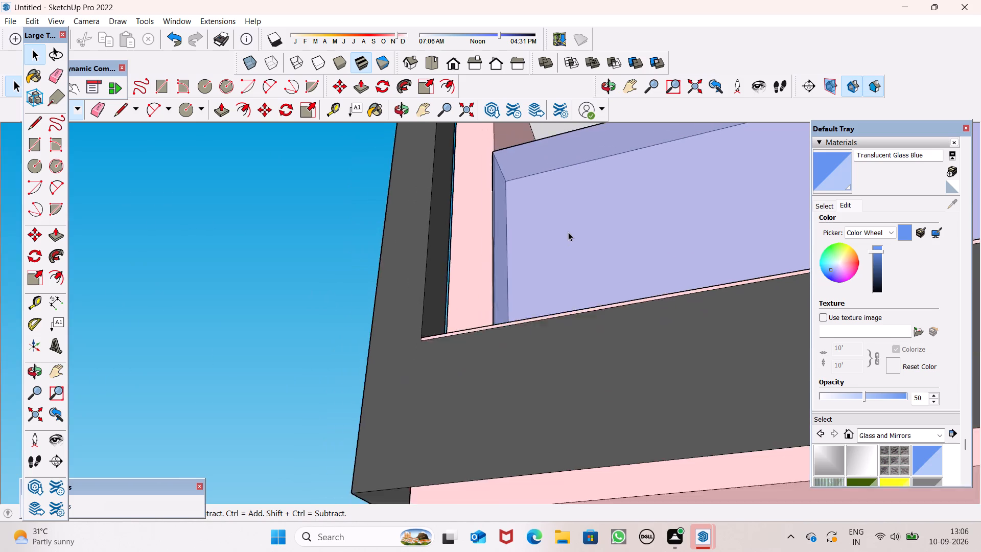
scroll(568, 232, "down", 18)
Examine the inner side of the first-floor balcony's glass parapet and its stone end from floor level.
middle_click_drag(641, 341, 359, 551)
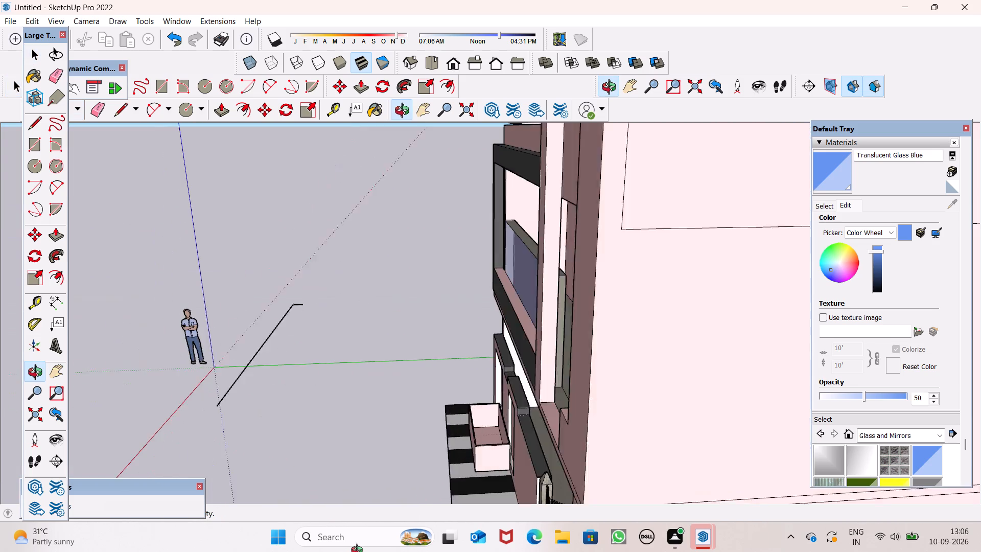
middle_click_drag(359, 551, 354, 549)
scroll(494, 418, "up", 9)
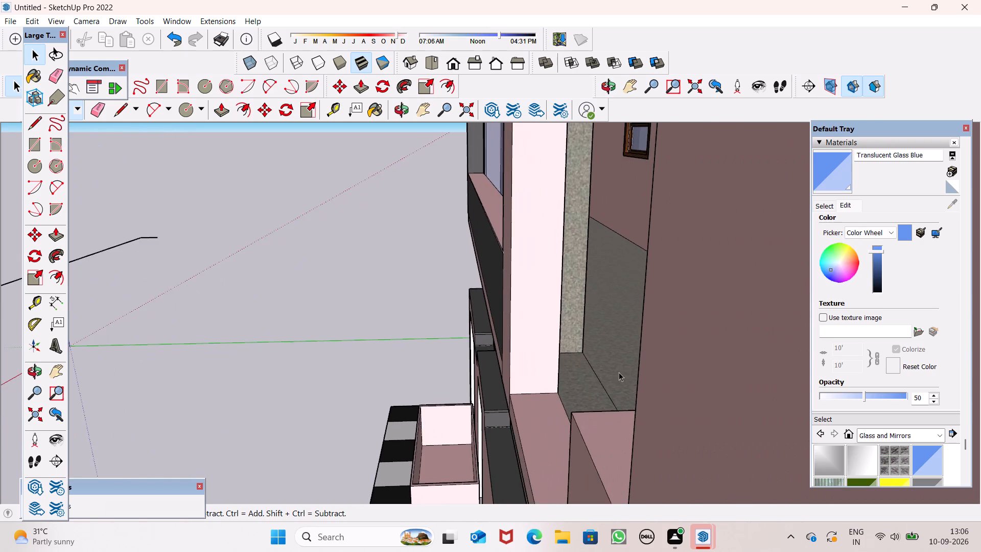
middle_click_drag(619, 392, 571, 537)
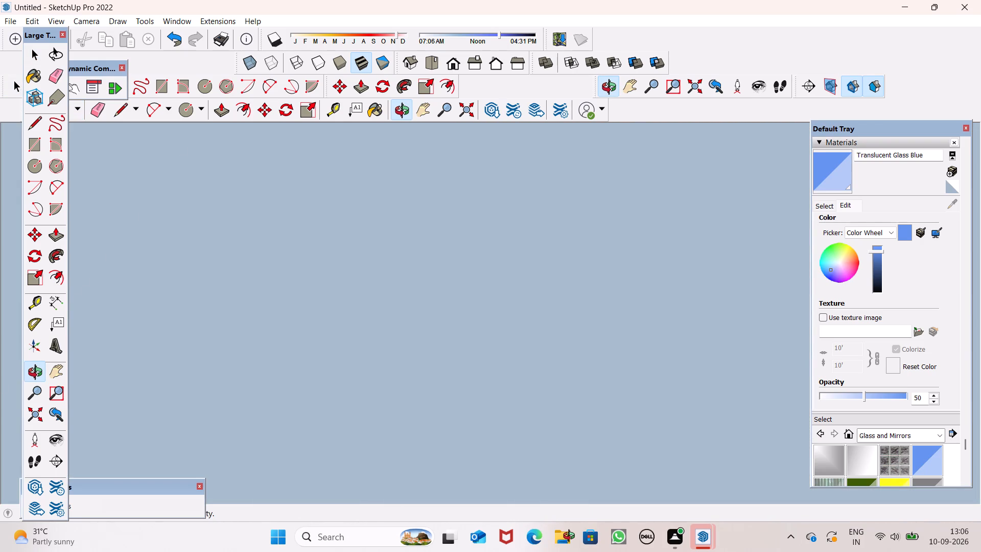
middle_click_drag(571, 537, 611, 517)
scroll(709, 455, "up", 7)
middle_click_drag(714, 449, 714, 451)
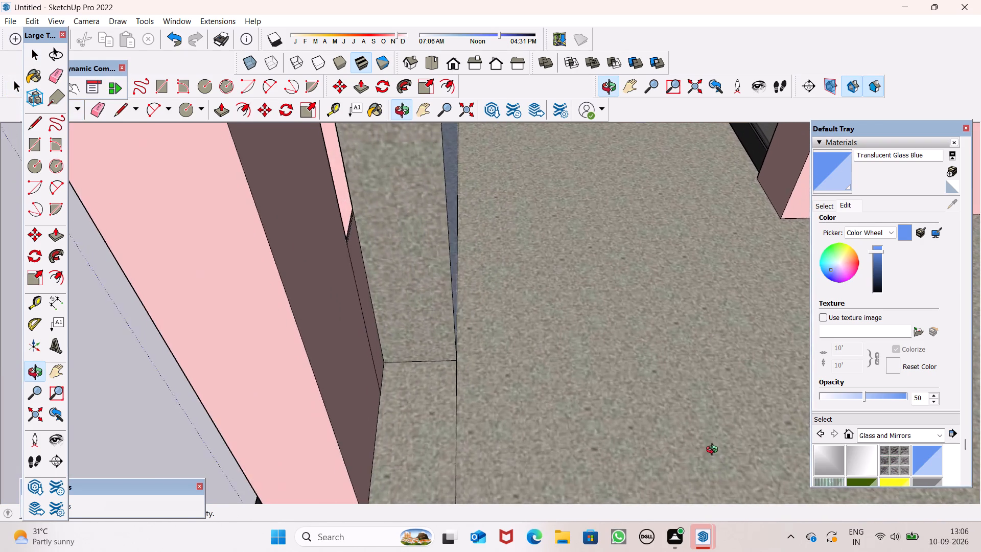
middle_click_drag(714, 451, 656, 279)
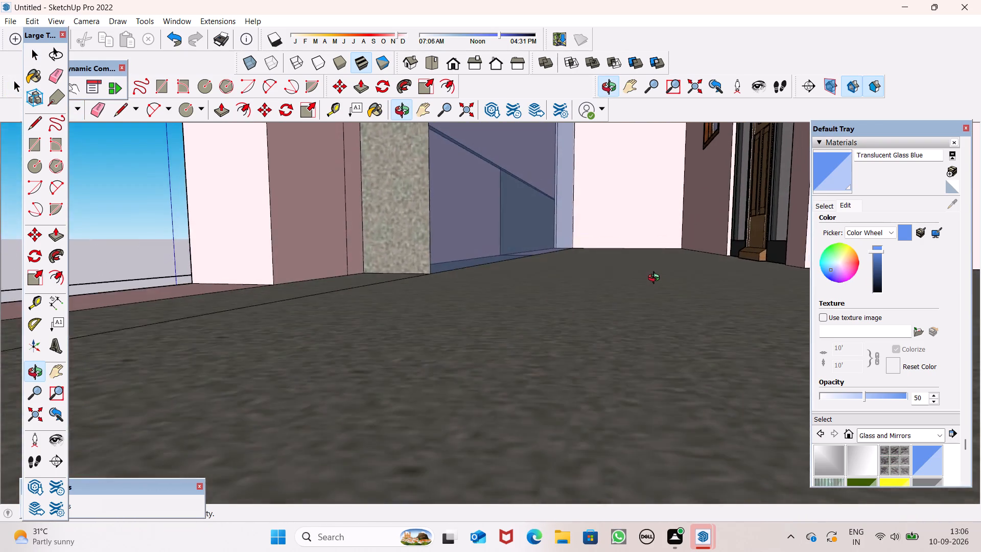
middle_click_drag(656, 279, 662, 283)
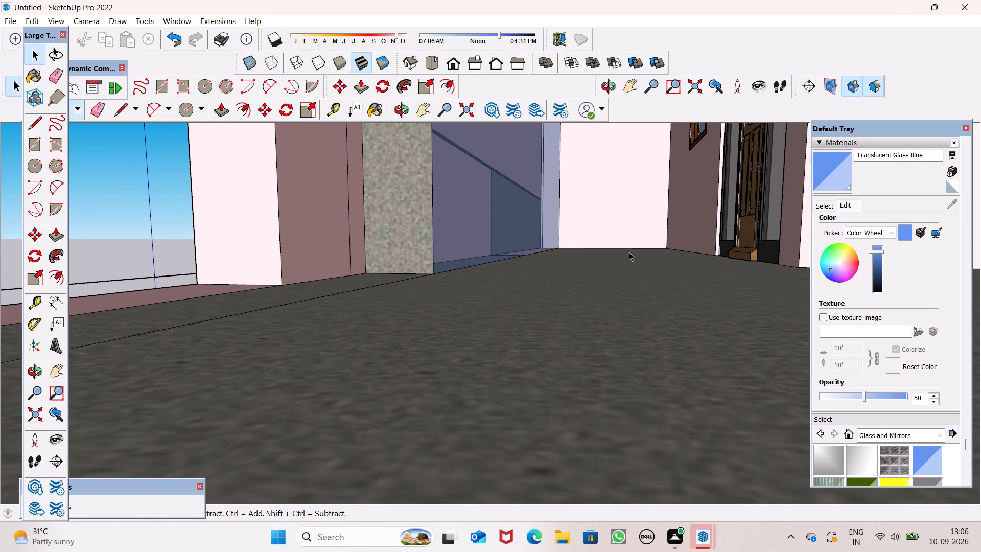
scroll(569, 247, "up", 1)
middle_click_drag(573, 266, 583, 289)
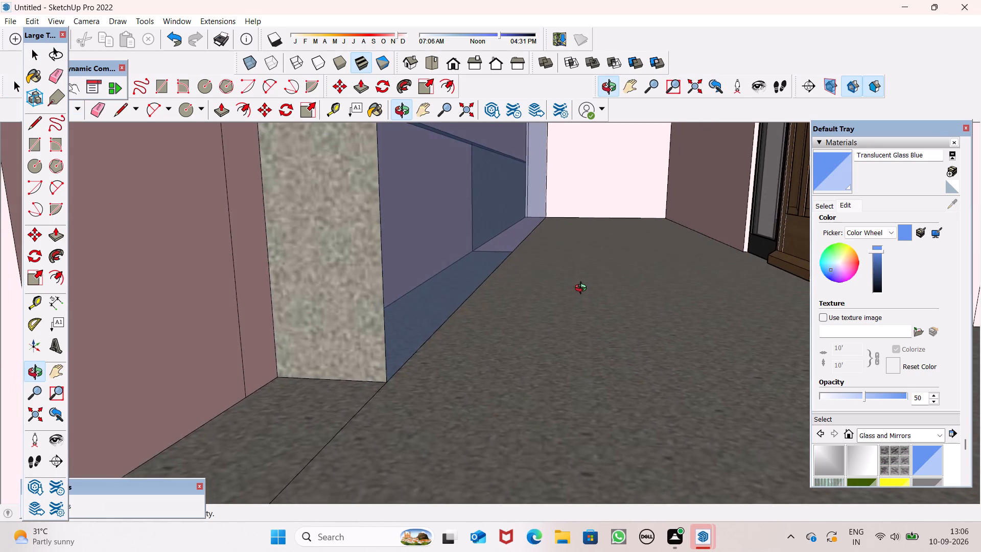
middle_click_drag(583, 289, 536, 302)
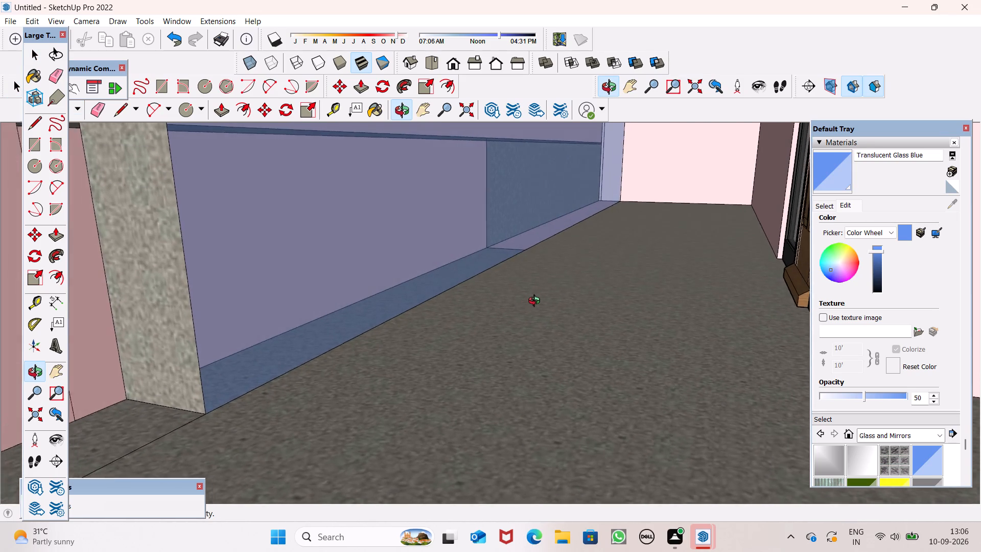
Examine the front elevation around the balcony's glass parapet, pink ledge and dark frame from outside and above.
middle_click_drag(536, 302, 777, 321)
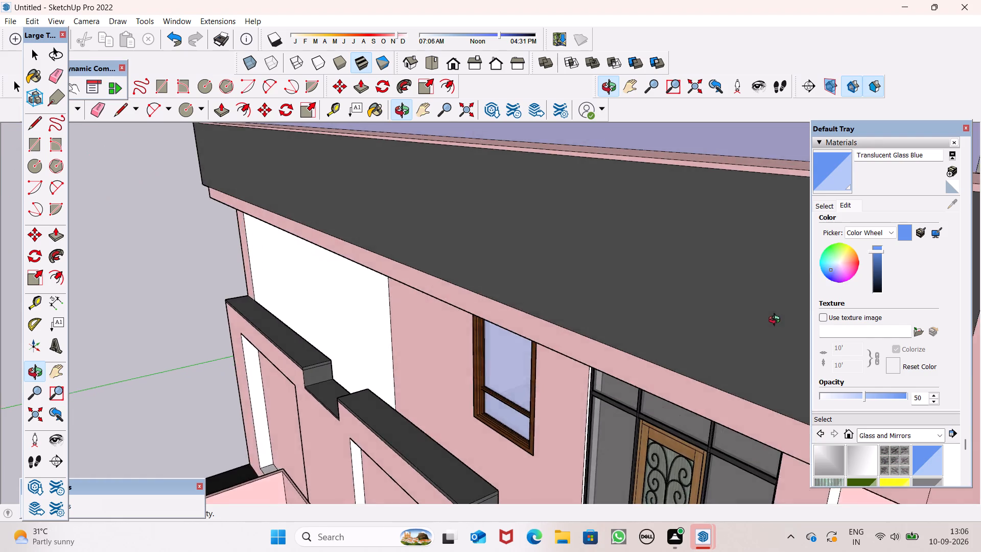
middle_click_drag(777, 321, 829, 329)
scroll(712, 281, "down", 12)
middle_click_drag(707, 271, 717, 333)
scroll(715, 325, "down", 1)
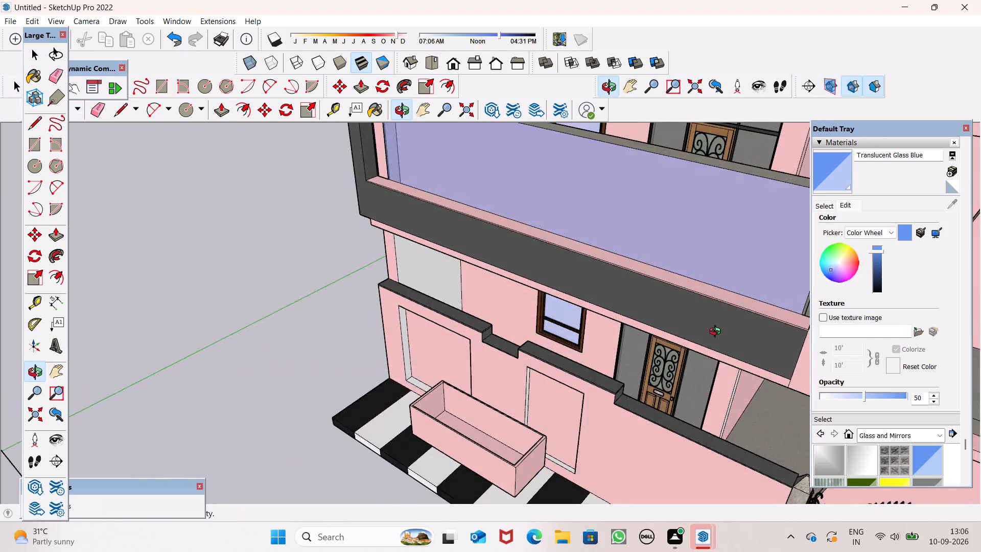
middle_click_drag(717, 333, 853, 399)
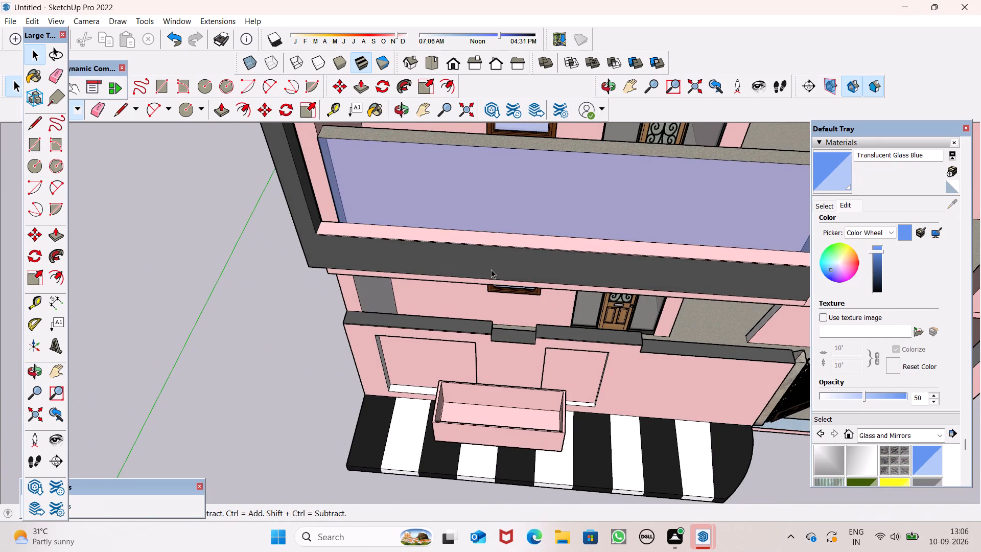
scroll(491, 269, "up", 2)
scroll(495, 269, "down", 6)
middle_click_drag(519, 277, 547, 336)
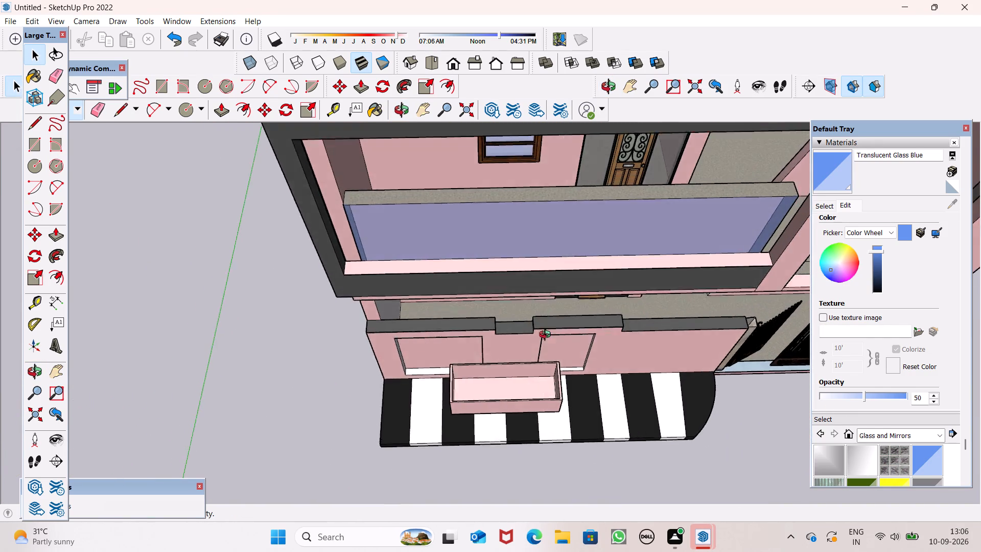
middle_click_drag(547, 336, 386, 262)
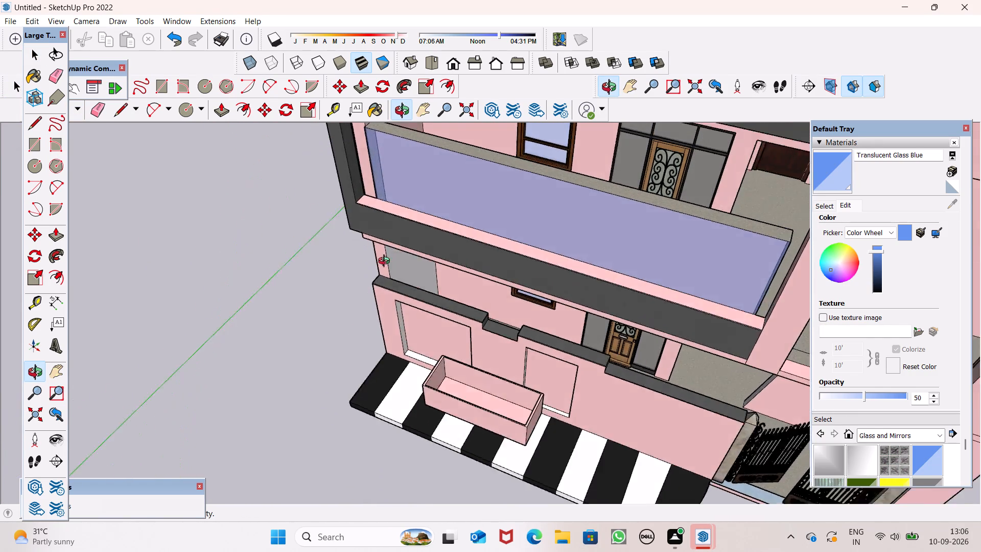
middle_click_drag(386, 262, 242, 199)
Examine the balcony floor beside the pink column, including the parapet's inner end and the entrance door side.
scroll(608, 328, "up", 1)
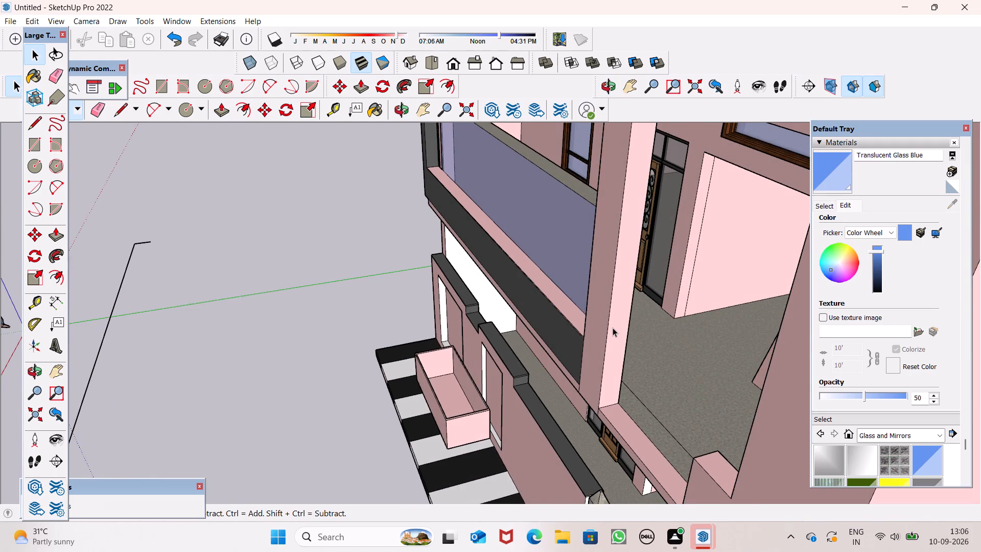
scroll(613, 328, "up", 6)
middle_click_drag(720, 411, 589, 401)
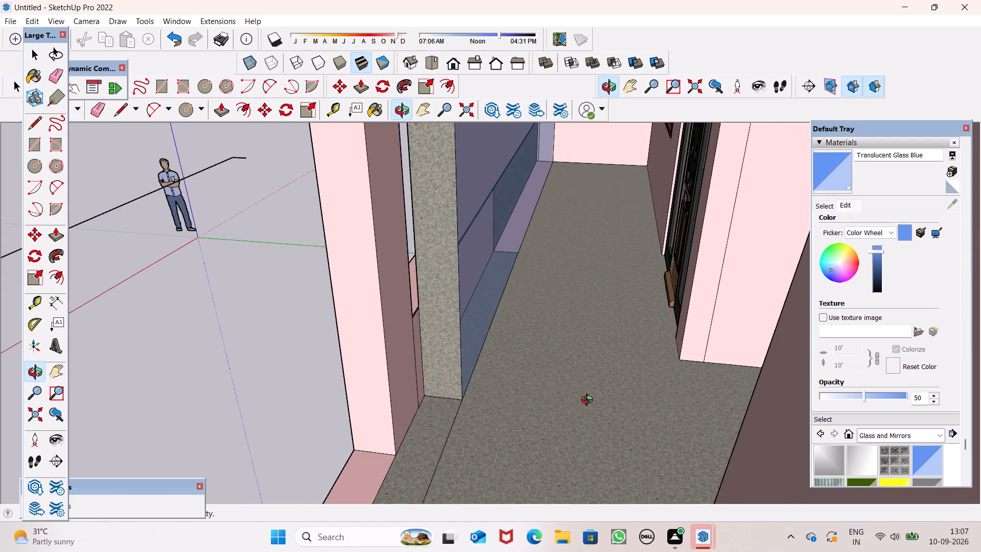
middle_click_drag(589, 401, 583, 389)
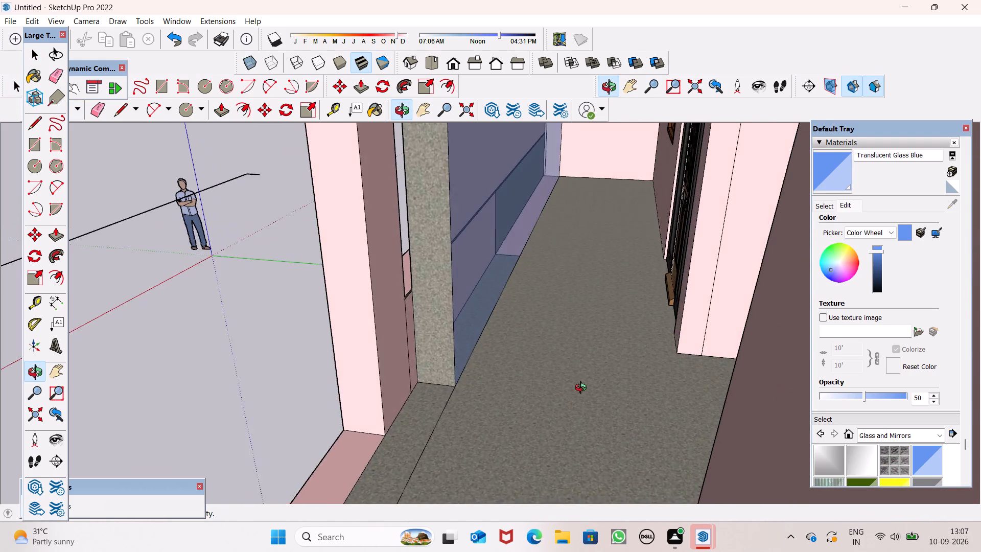
middle_click_drag(583, 389, 558, 363)
middle_click_drag(531, 342, 694, 361)
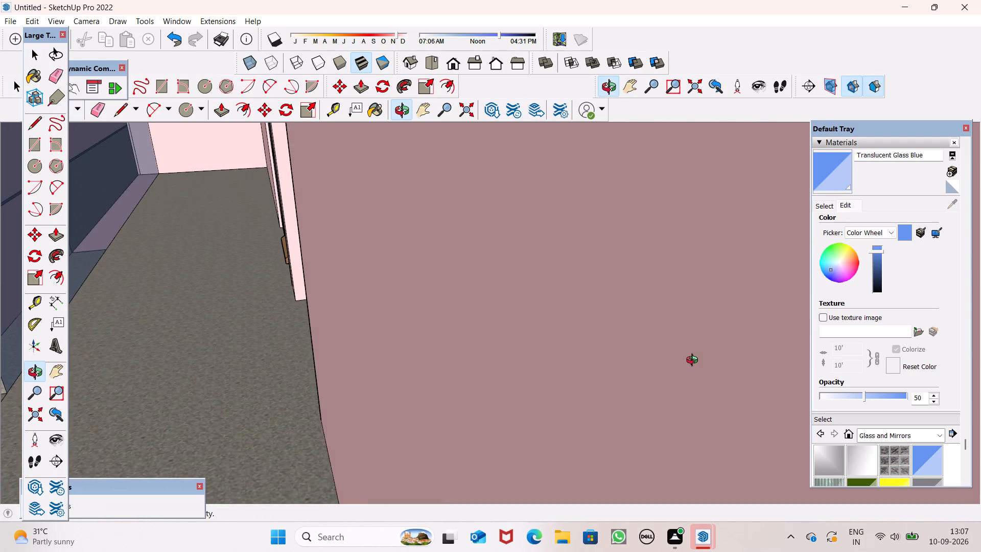
middle_click_drag(694, 361, 694, 359)
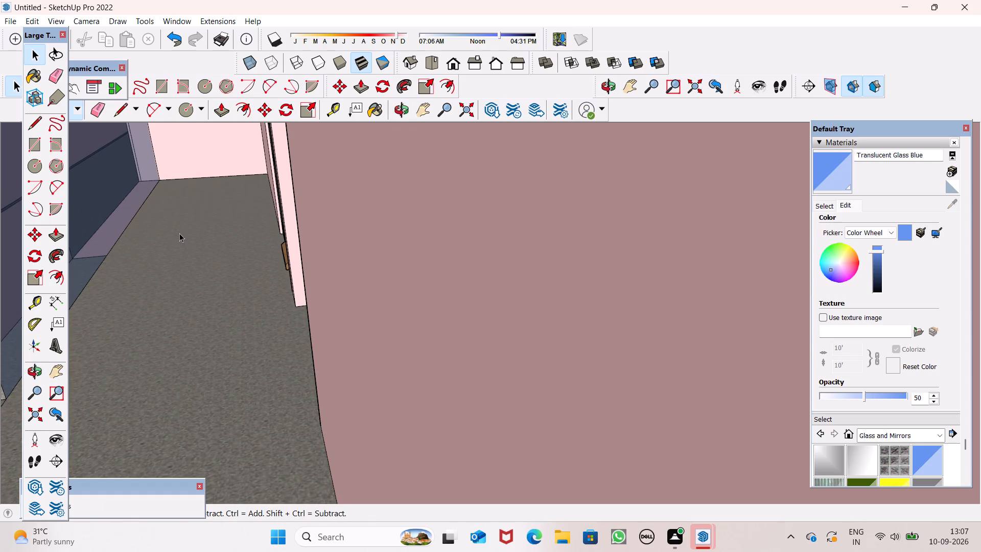
middle_click_drag(178, 290, 227, 277)
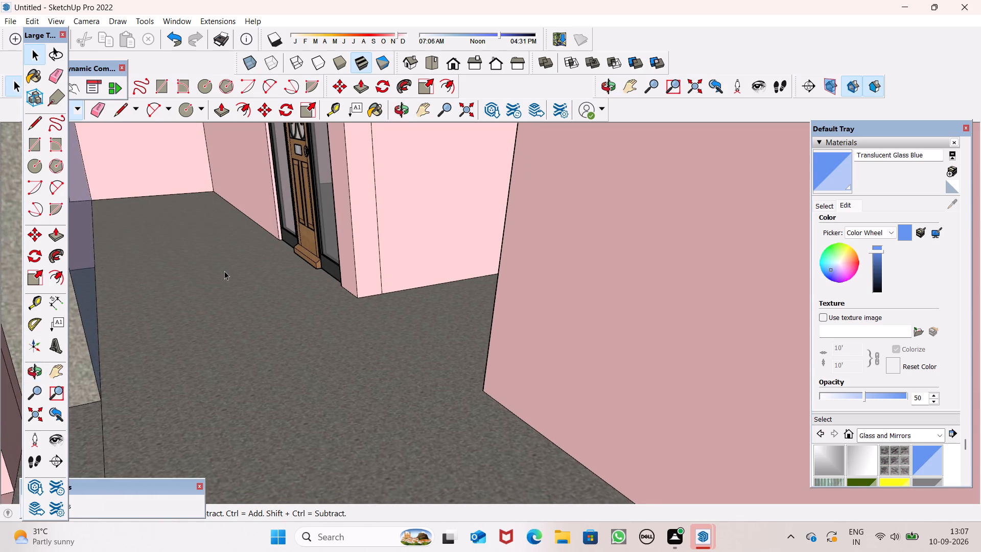
Examine the full length of the balcony's glass parapet from the front, above the boundary wall and gate.
scroll(224, 271, "down", 3)
scroll(224, 271, "up", 13)
scroll(268, 281, "down", 20)
scroll(268, 281, "down", 7)
scroll(555, 270, "up", 1)
scroll(559, 270, "down", 7)
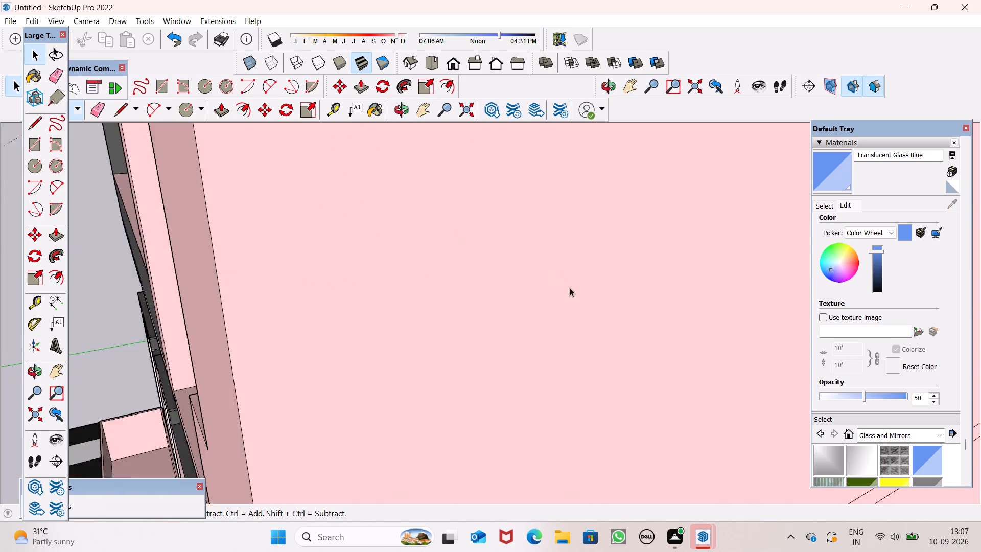
scroll(570, 288, "down", 16)
middle_click_drag(602, 277, 789, 248)
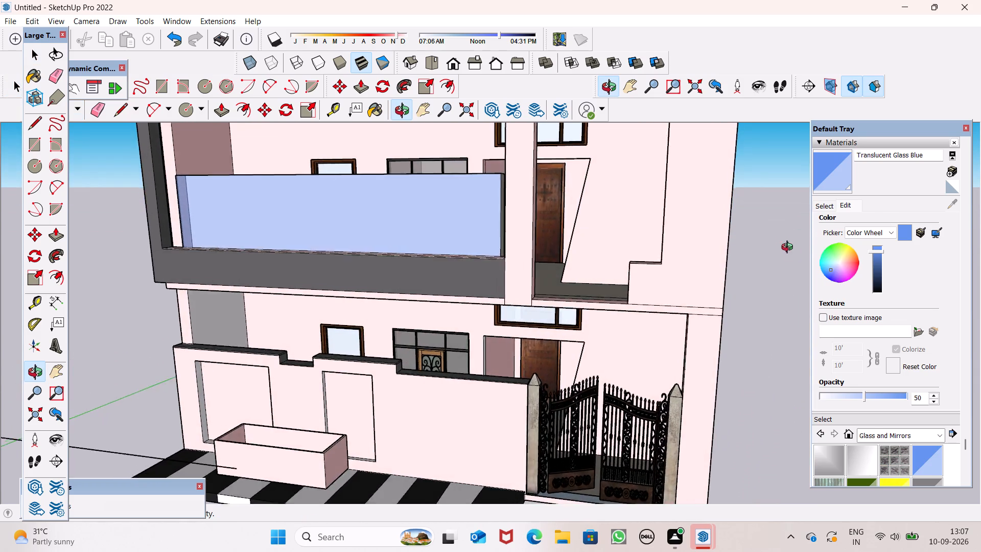
middle_click_drag(789, 248, 816, 275)
scroll(327, 266, "up", 7)
scroll(323, 256, "down", 5)
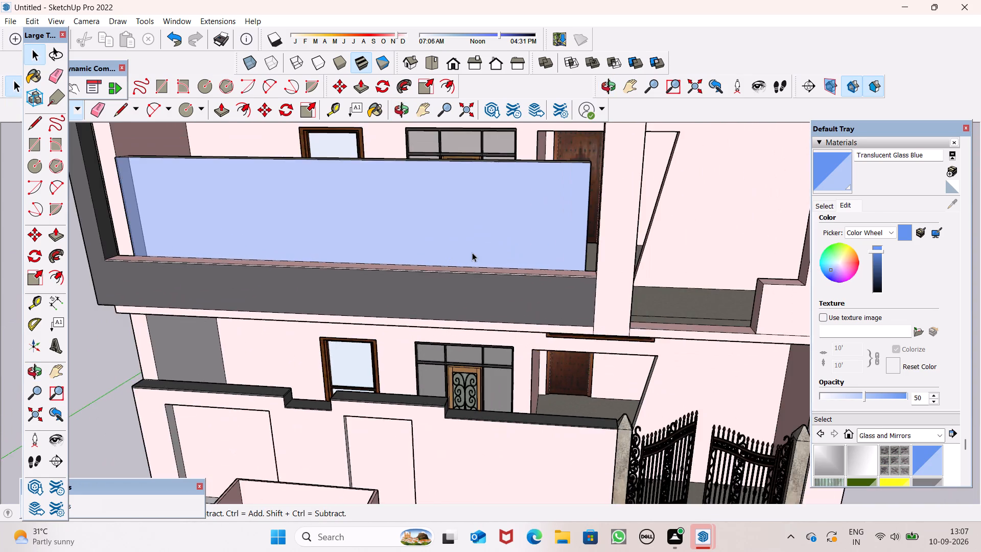
scroll(472, 252, "down", 5)
scroll(486, 250, "up", 1)
Push/Pull the glass parapet's end face about 2 13/16" toward the pink column.
middle_click_drag(486, 250, 517, 285)
scroll(589, 234, "up", 5)
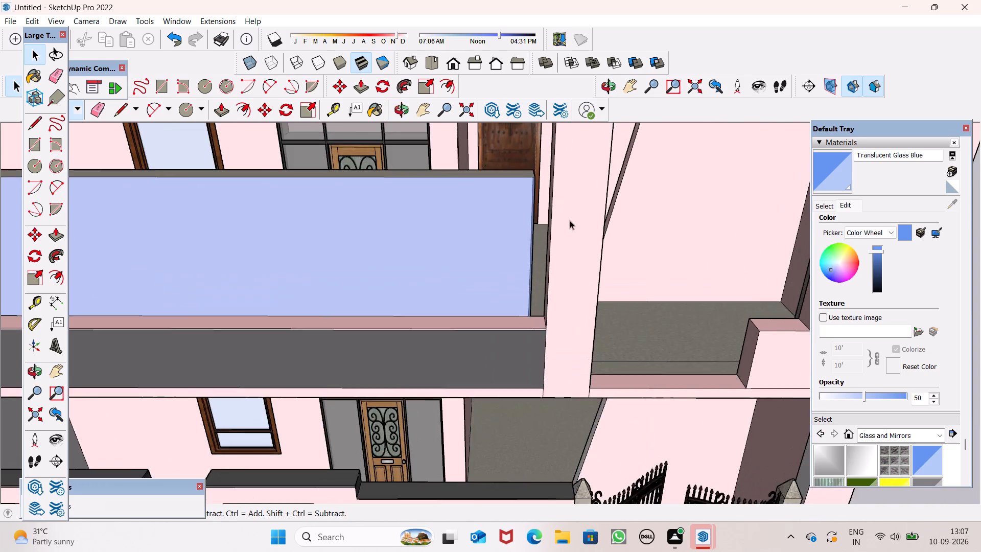
scroll(570, 220, "up", 3)
middle_click_drag(559, 235, 493, 293)
scroll(496, 258, "up", 1)
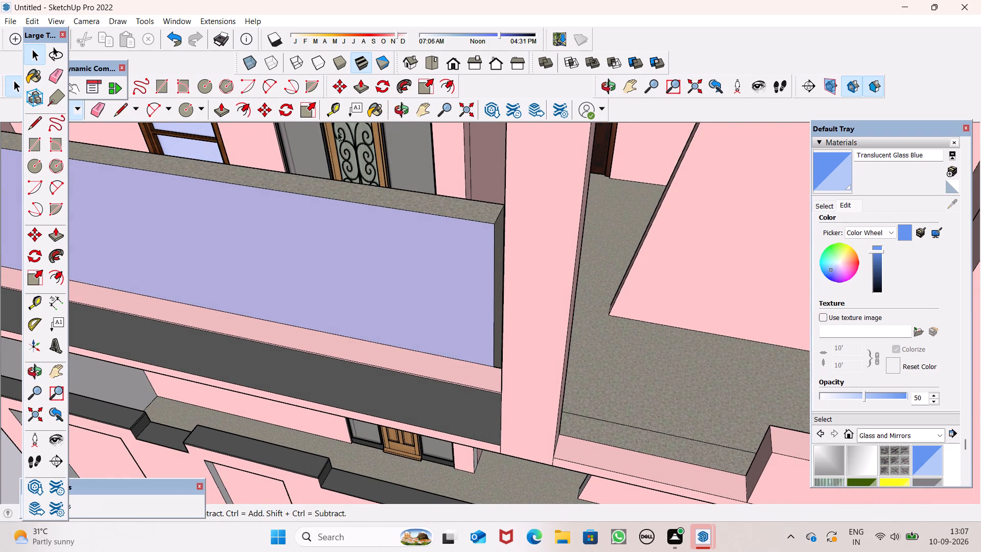
left_click(222, 116)
scroll(494, 250, "up", 9)
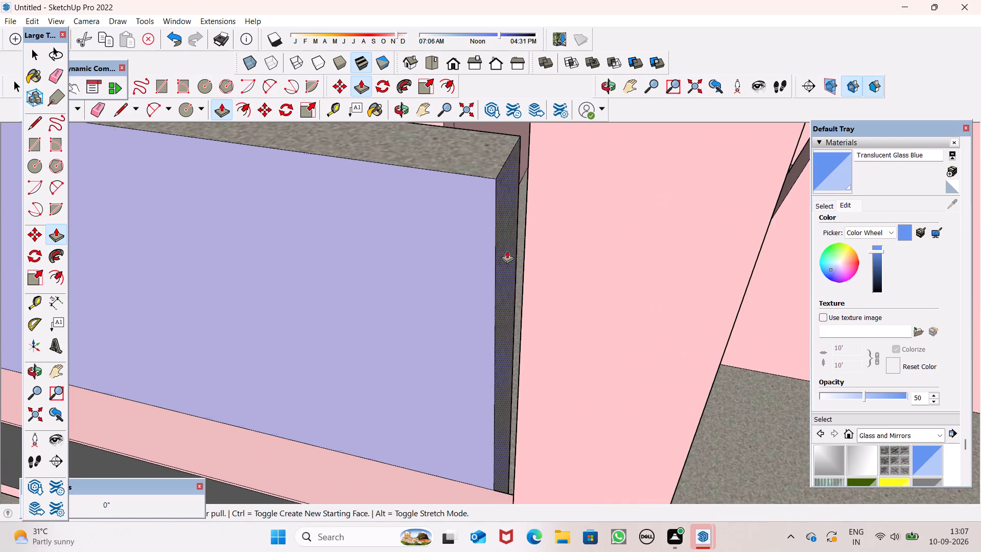
left_click_drag(507, 250, 533, 256)
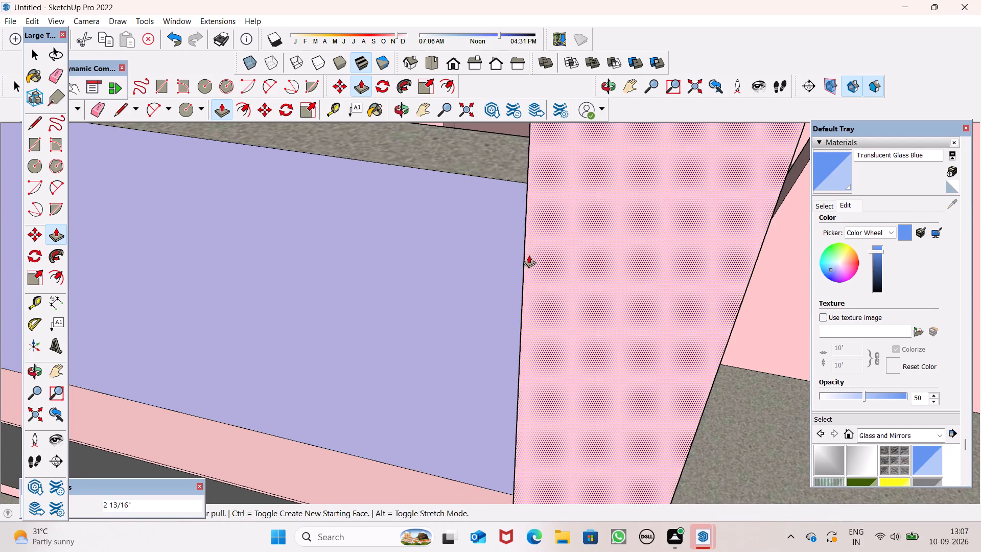
scroll(528, 255, "down", 6)
scroll(574, 289, "down", 6)
middle_click_drag(593, 291, 659, 261)
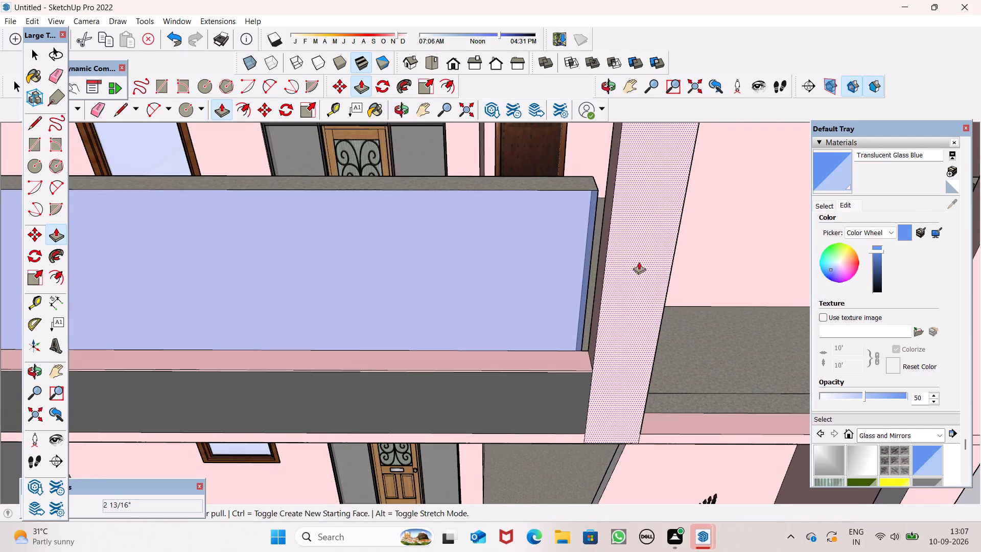
key("space")
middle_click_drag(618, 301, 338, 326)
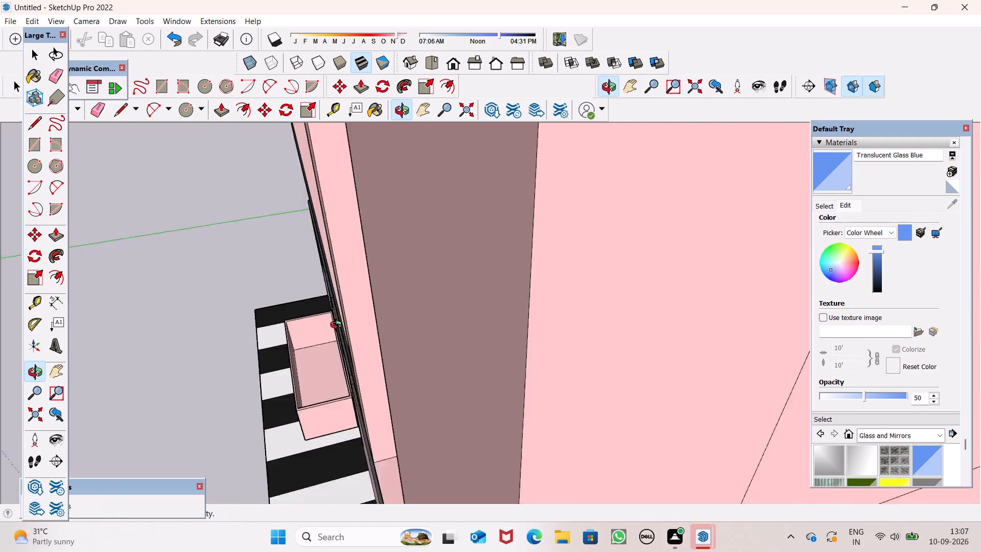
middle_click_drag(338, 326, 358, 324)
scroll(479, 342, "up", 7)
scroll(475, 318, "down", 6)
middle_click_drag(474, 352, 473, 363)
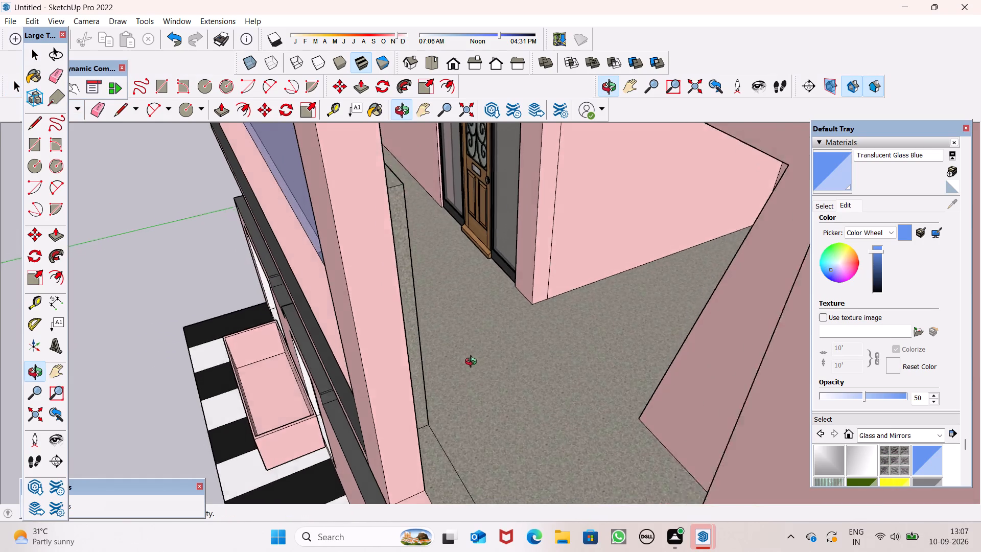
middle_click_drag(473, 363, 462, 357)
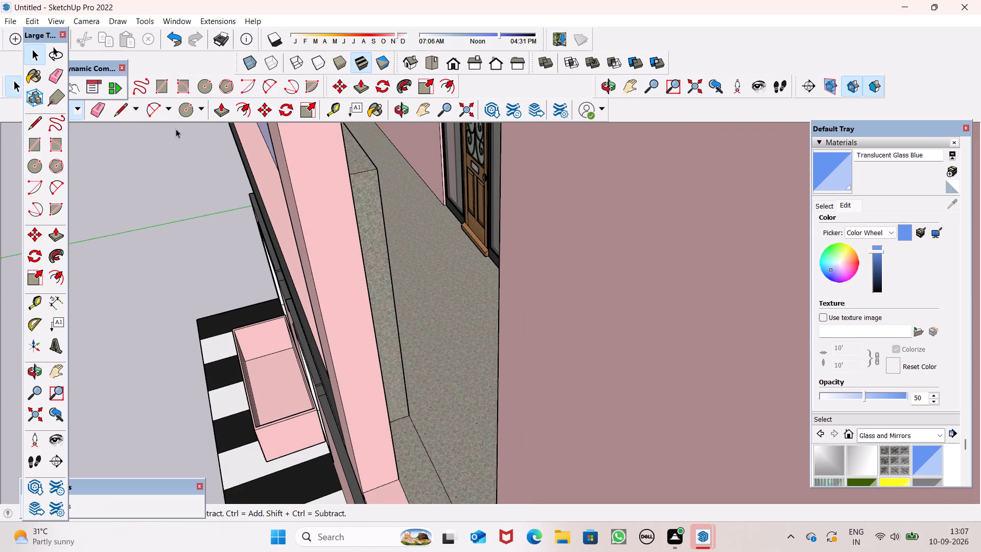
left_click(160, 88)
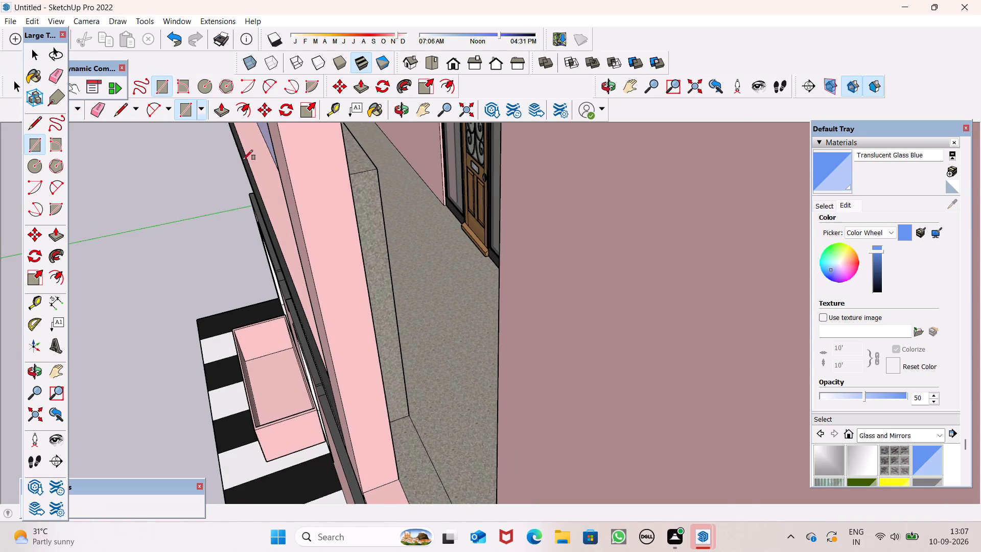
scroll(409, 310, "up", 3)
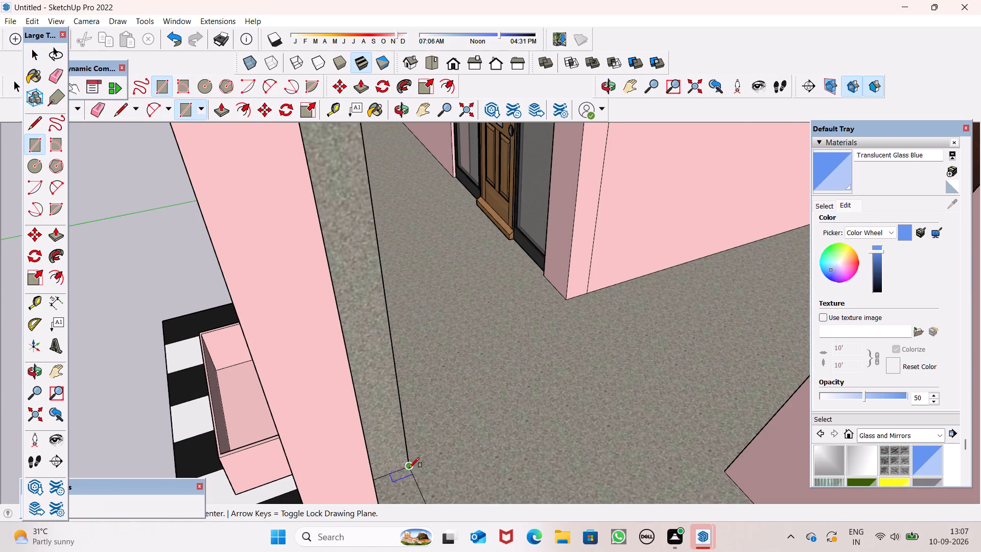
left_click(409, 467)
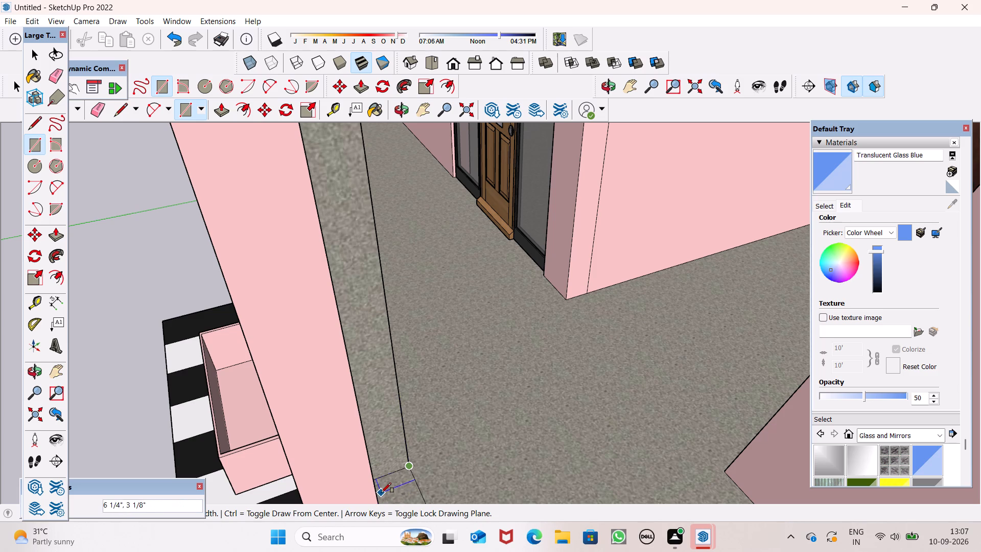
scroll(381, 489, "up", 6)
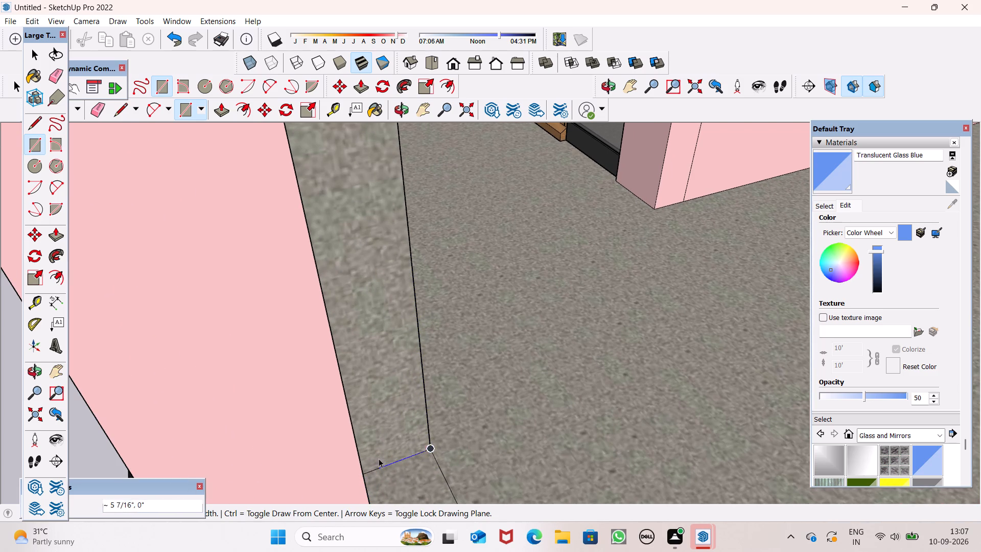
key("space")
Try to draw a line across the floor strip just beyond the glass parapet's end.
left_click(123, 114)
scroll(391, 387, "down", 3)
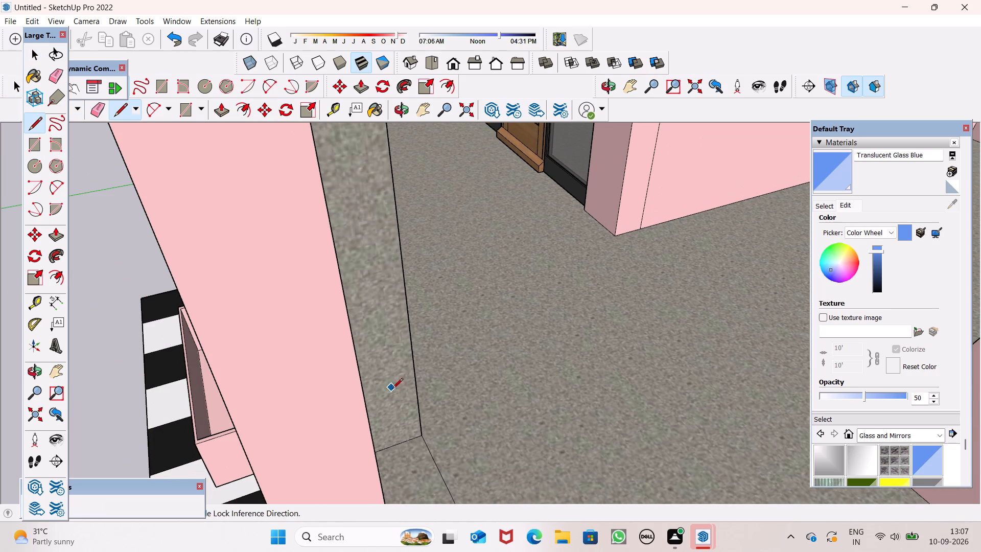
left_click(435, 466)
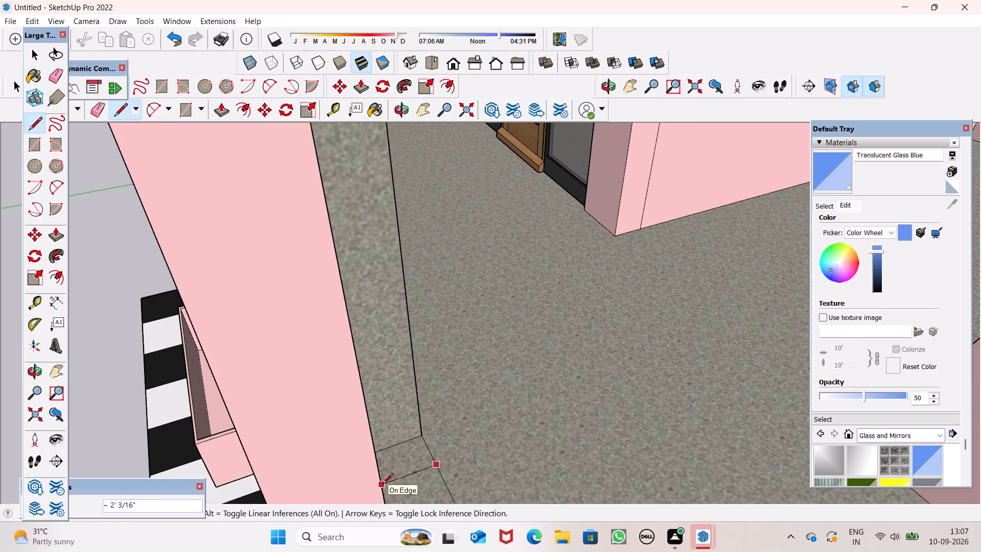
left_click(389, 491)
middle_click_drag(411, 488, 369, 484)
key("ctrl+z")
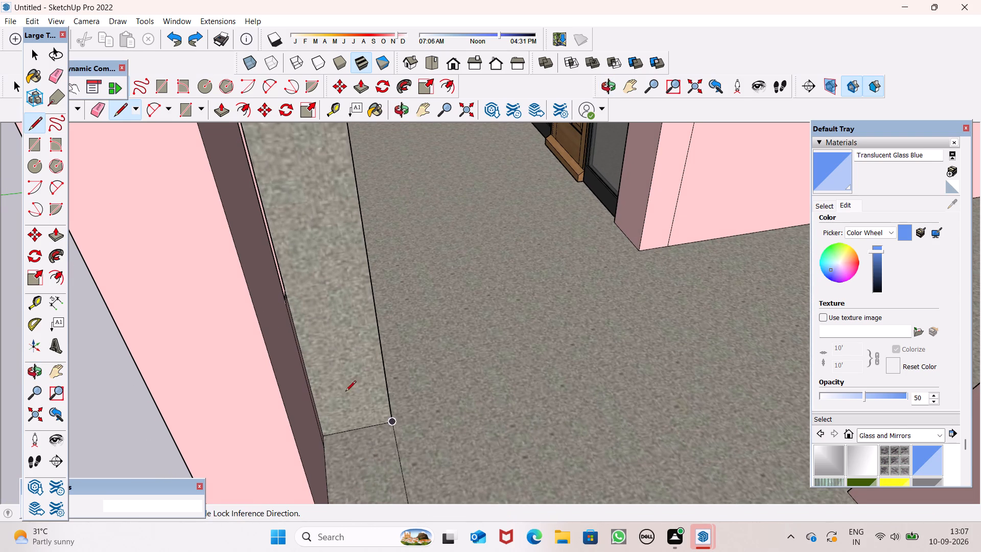
Draw a line across the floor strip beyond the parapet's end, closing a small rectangle against it.
left_click_drag(397, 453, 391, 455)
left_click(321, 469)
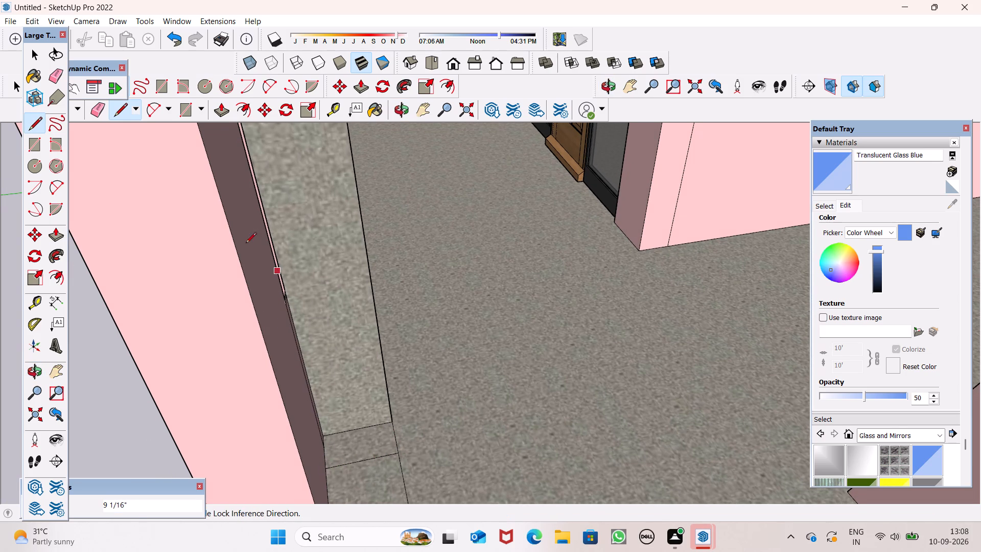
Push/Pull the small floor rectangle up about 4' 5 5/8" into a post beside the pink column.
left_click(215, 108)
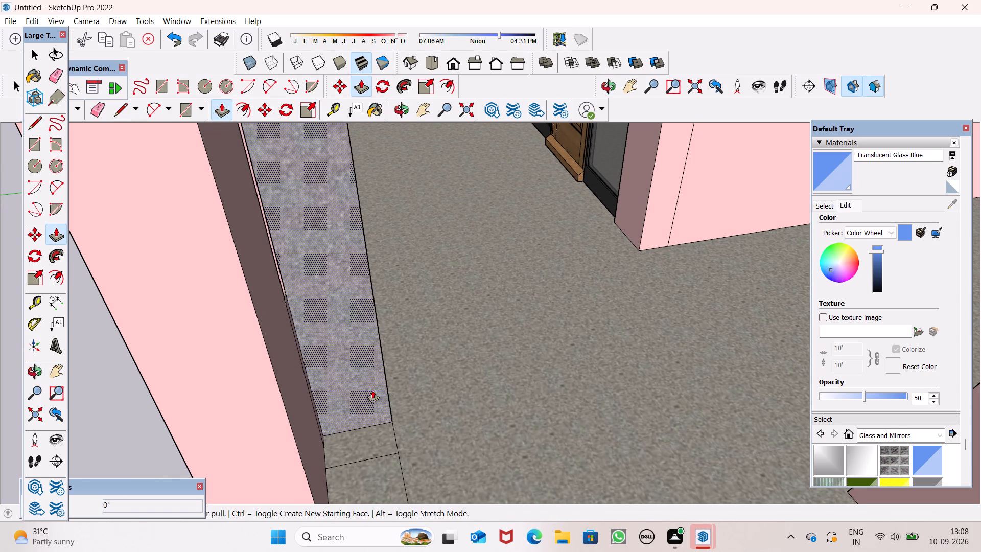
left_click_drag(379, 435, 319, 114)
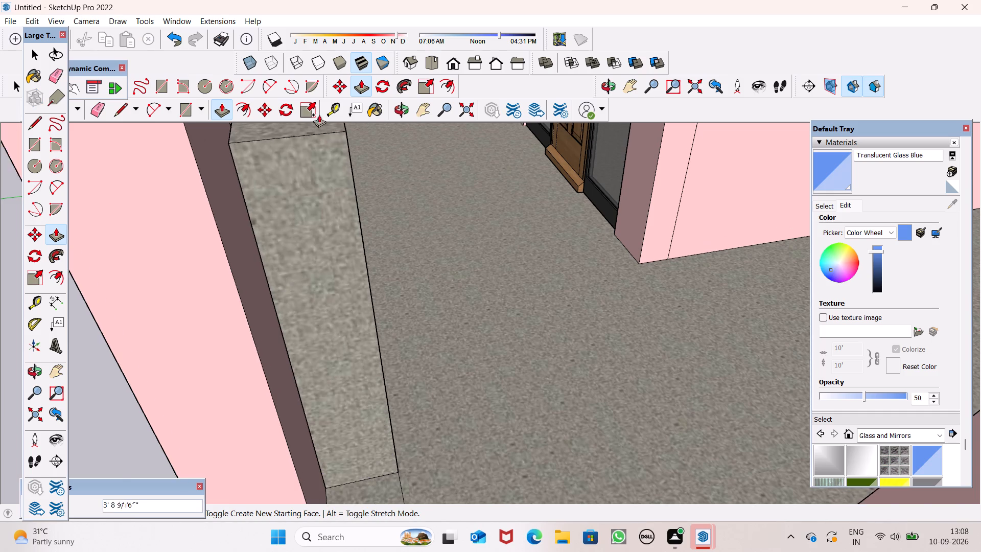
left_click_drag(319, 114, 318, 97)
Push/Pull the post's top face up about 1' 9" more, ending slightly above the parapet's top.
scroll(360, 289, "down", 7)
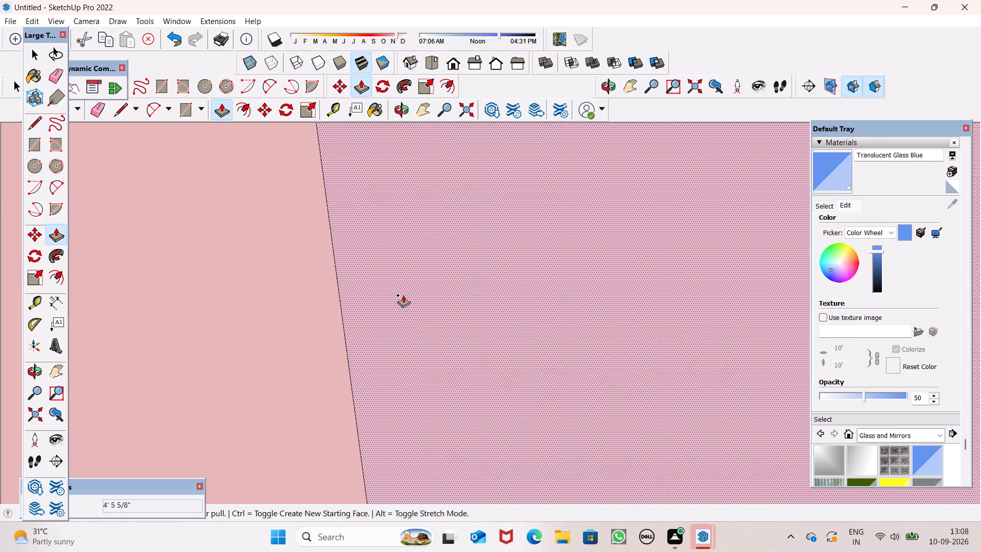
scroll(406, 301, "down", 20)
scroll(406, 301, "down", 20)
scroll(406, 301, "down", 3)
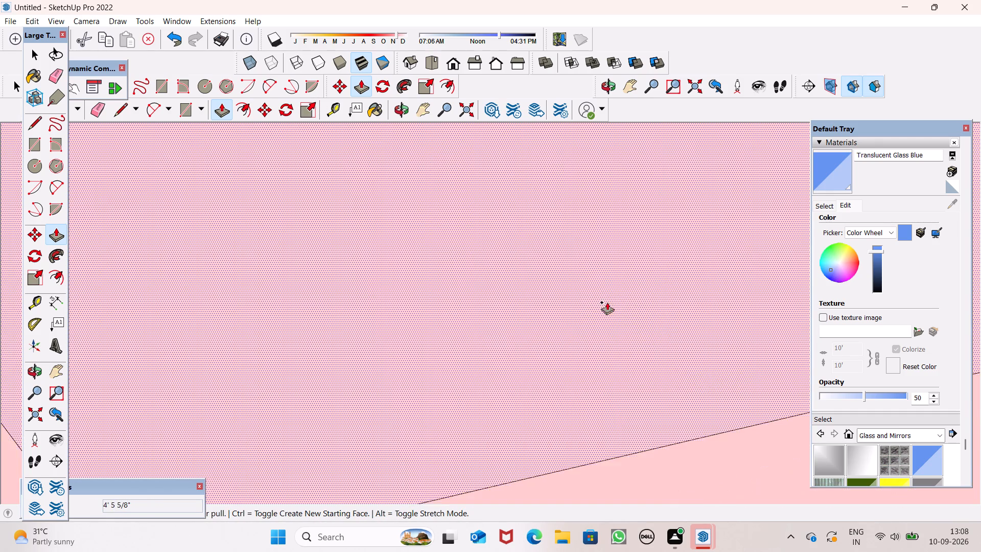
scroll(607, 302, "down", 20)
scroll(607, 302, "down", 11)
scroll(482, 302, "up", 3)
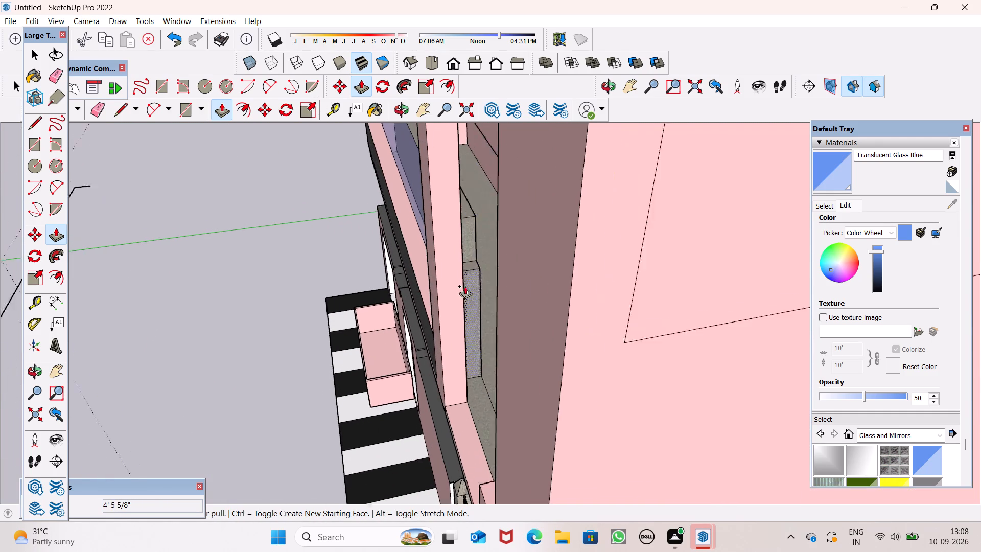
scroll(465, 286, "up", 4)
scroll(487, 241, "up", 5)
scroll(479, 260, "down", 6)
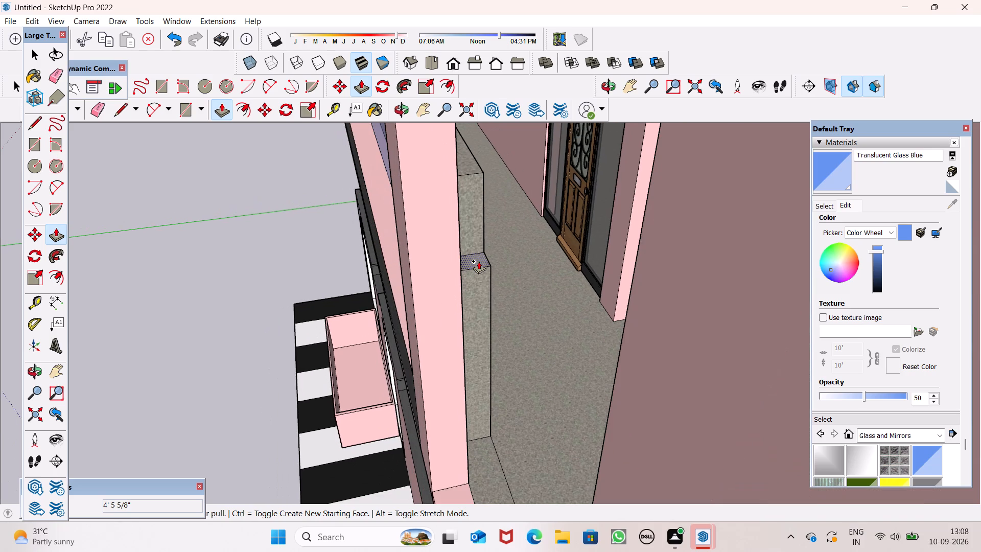
left_click_drag(479, 261, 467, 214)
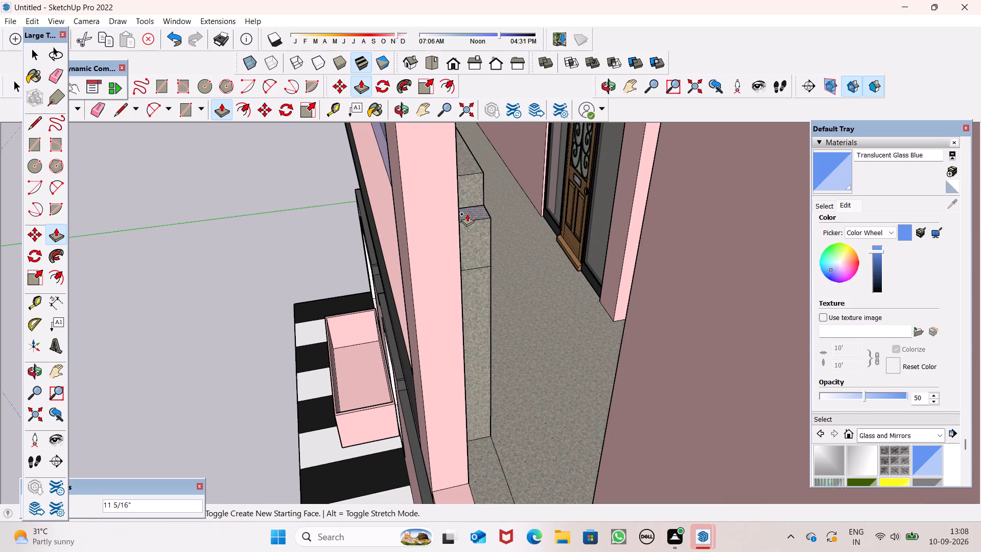
left_click_drag(467, 214, 467, 181)
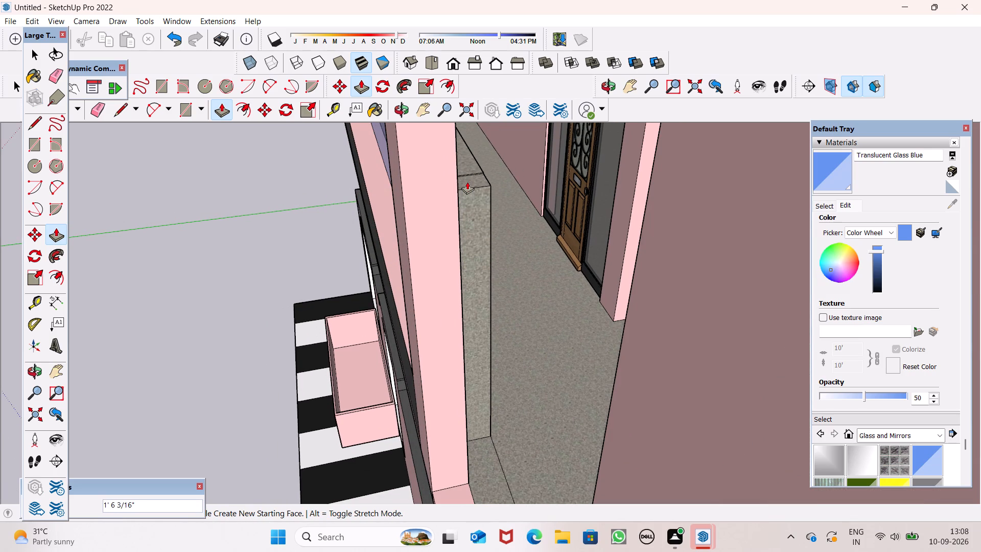
left_click_drag(467, 181, 476, 168)
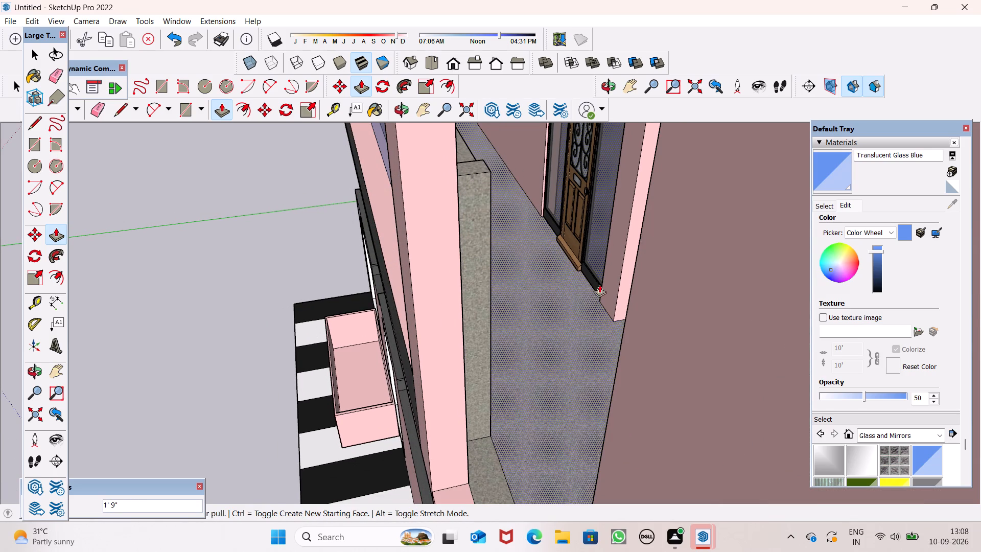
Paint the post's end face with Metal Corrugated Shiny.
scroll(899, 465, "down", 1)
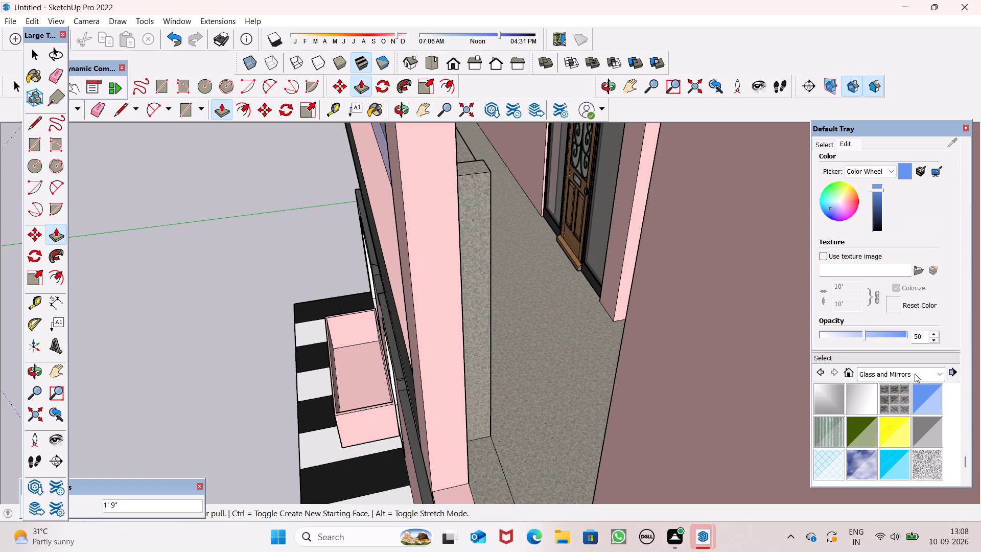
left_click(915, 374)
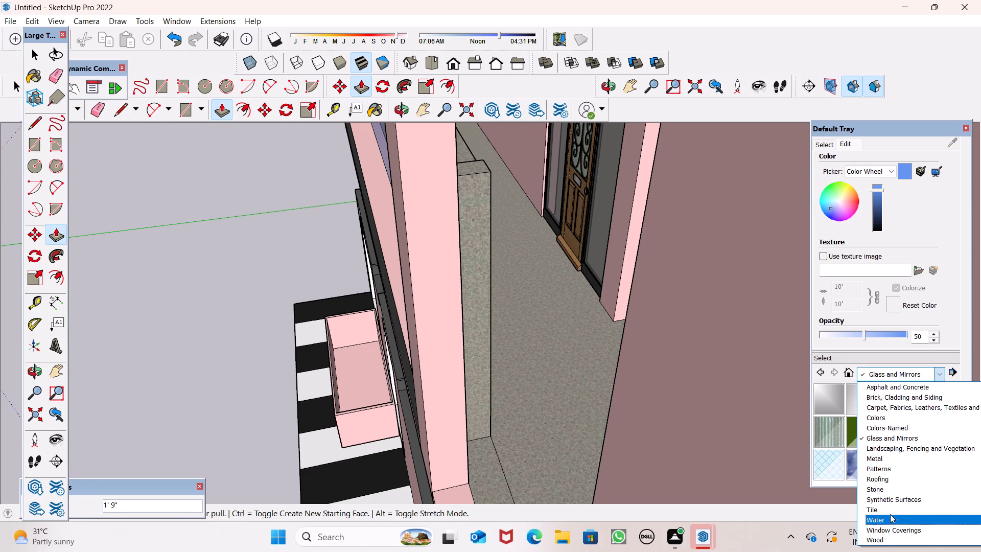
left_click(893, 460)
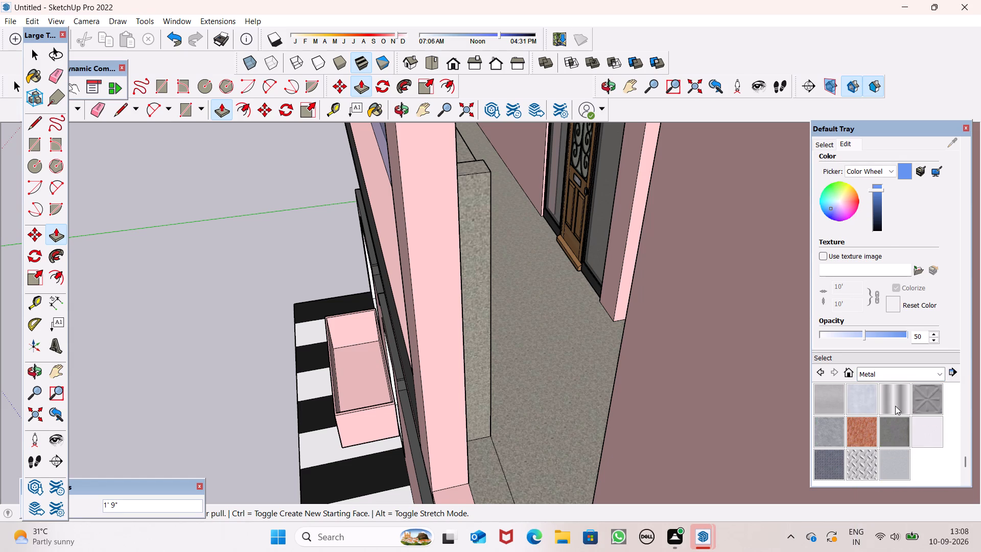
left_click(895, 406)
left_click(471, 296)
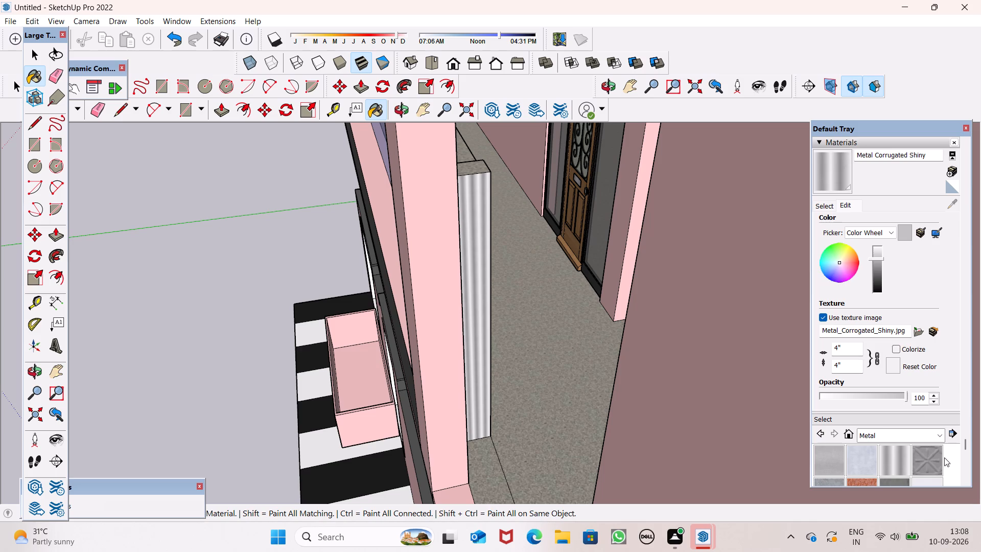
Paint the post's end face, top face and balcony-side face with Metal Seamed.
scroll(887, 471, "down", 1)
left_click(893, 438)
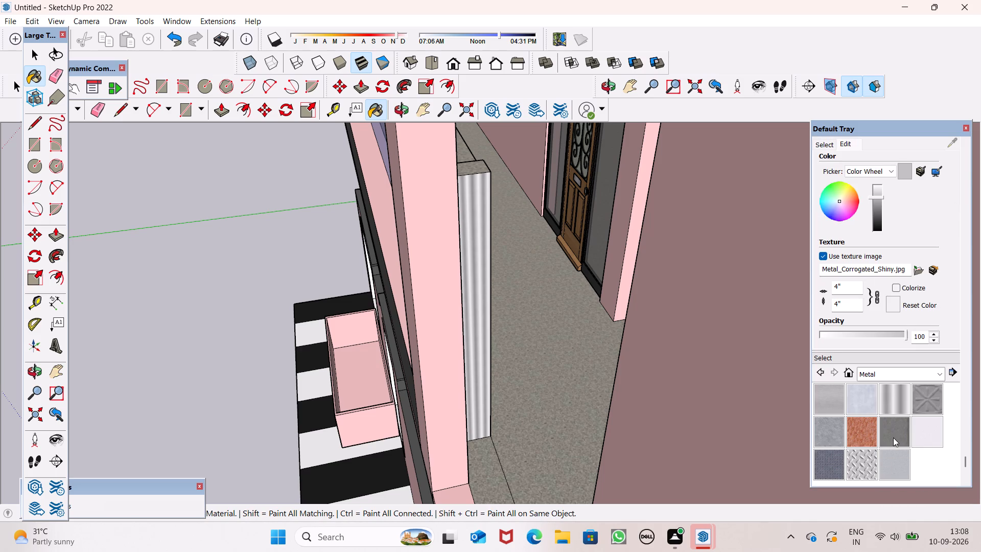
left_click(476, 313)
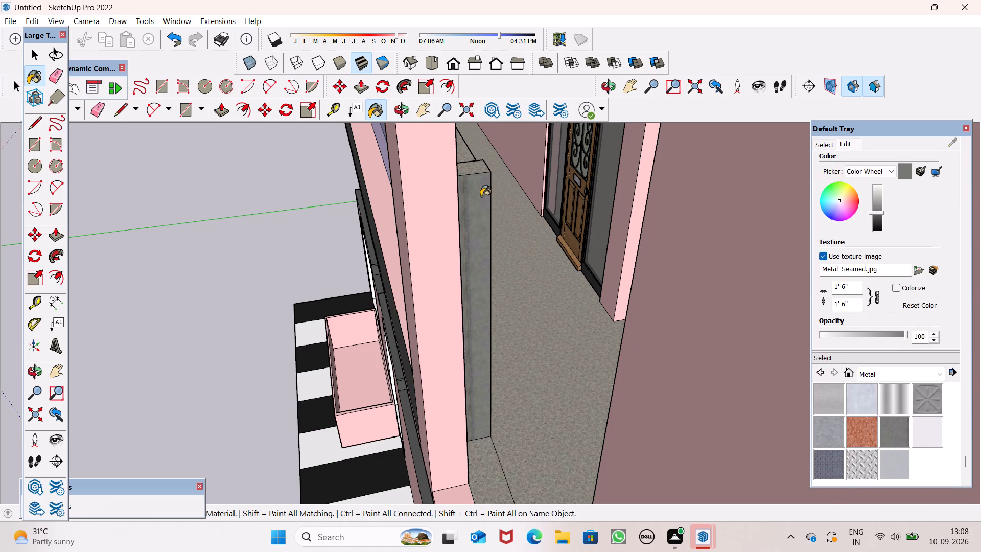
scroll(482, 171, "up", 4)
left_click(468, 165)
middle_click_drag(566, 265, 577, 292)
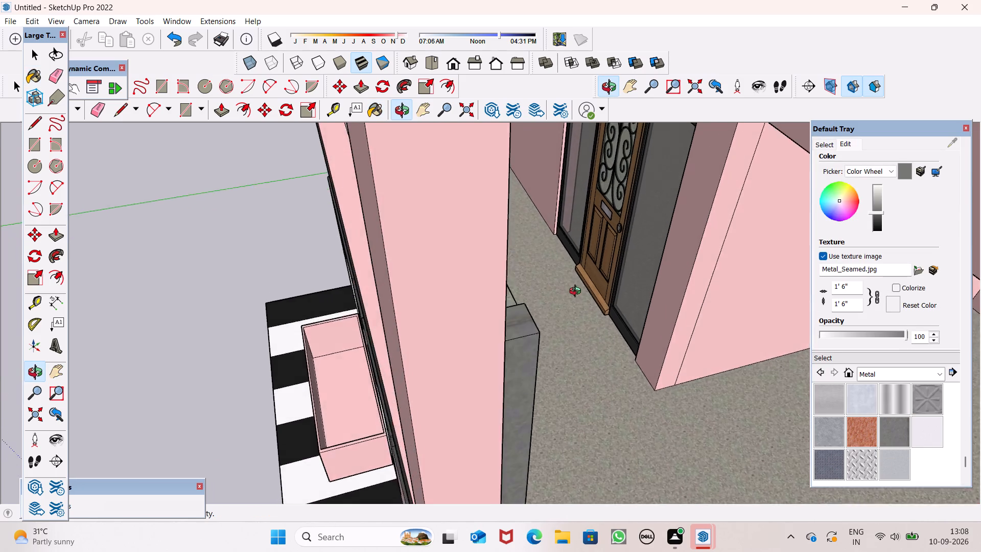
middle_click_drag(577, 292, 561, 265)
scroll(533, 379, "up", 3)
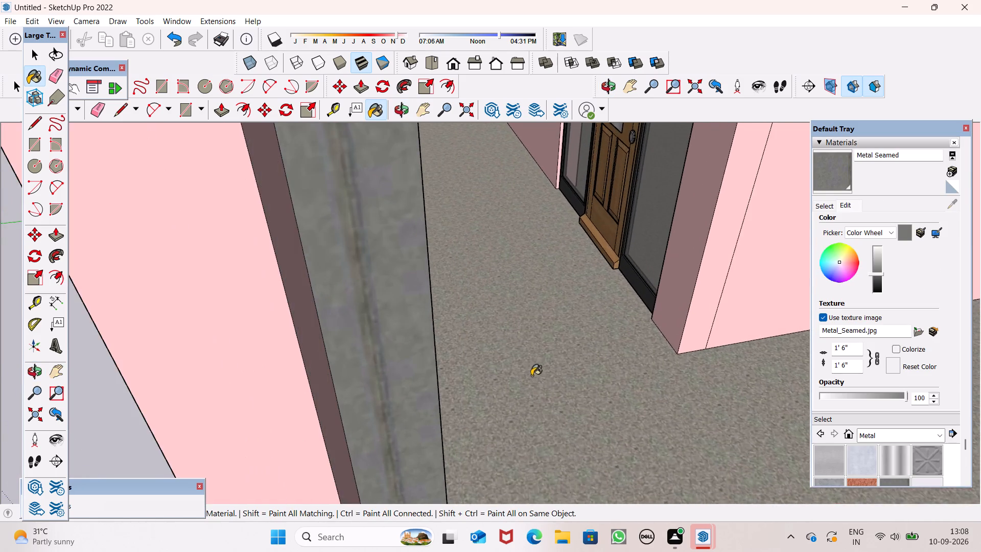
middle_click_drag(531, 403, 458, 351)
left_click(256, 341)
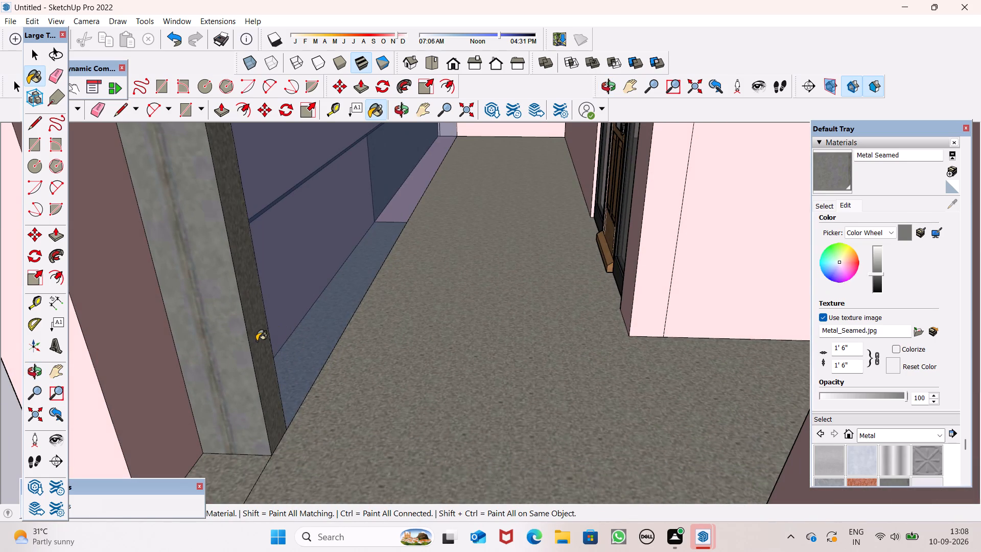
Paint the top strip of the glass parapet's short return beside the pink column with Metal Seamed.
scroll(396, 342, "down", 1)
middle_click_drag(396, 346, 417, 392)
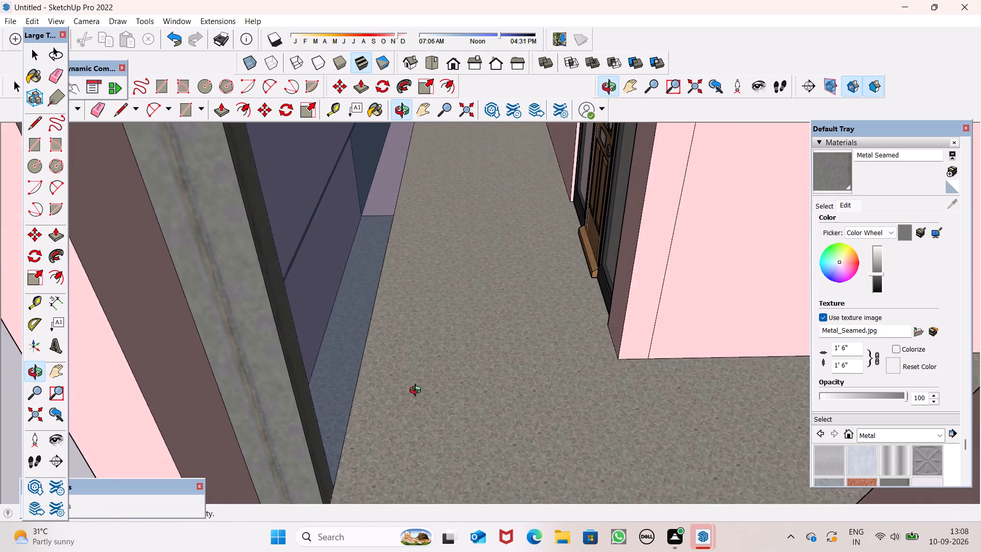
middle_click_drag(417, 392, 720, 371)
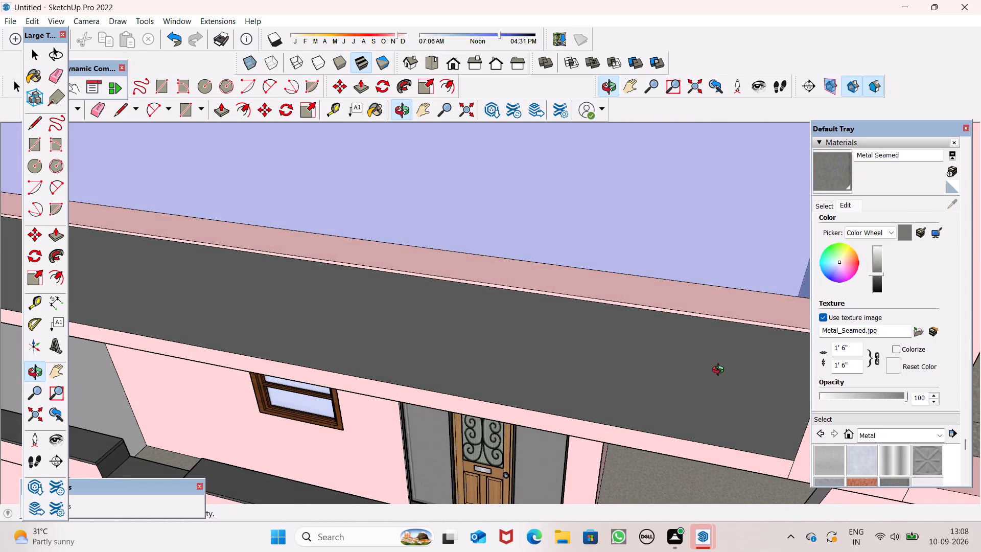
middle_click_drag(720, 371, 714, 370)
scroll(634, 348, "down", 10)
scroll(699, 352, "down", 3)
middle_click_drag(696, 354, 712, 401)
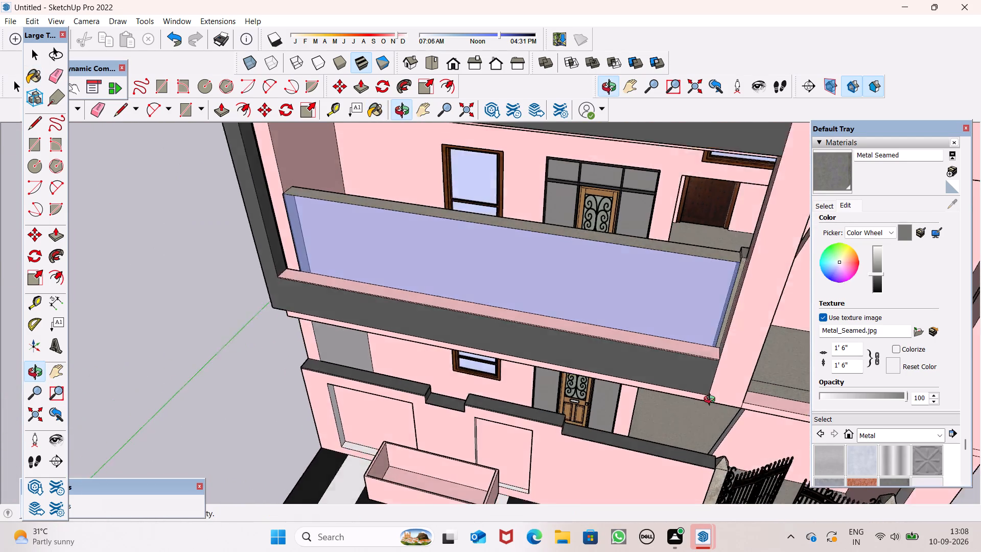
middle_click_drag(712, 401, 715, 402)
scroll(708, 290, "up", 7)
scroll(767, 301, "up", 6)
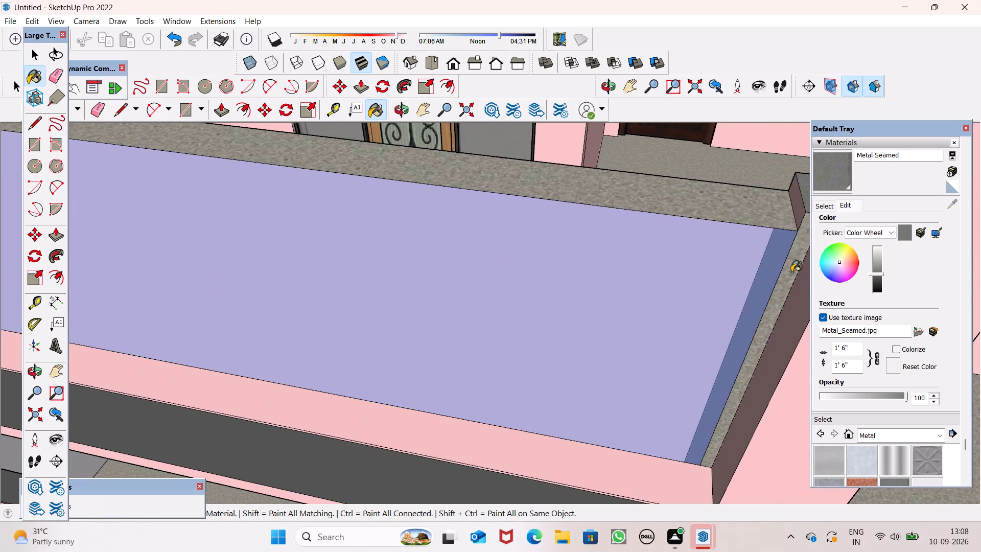
left_click(791, 272)
Paint the top strip along the parapet's long front side with Metal Seamed.
scroll(773, 301, "down", 5)
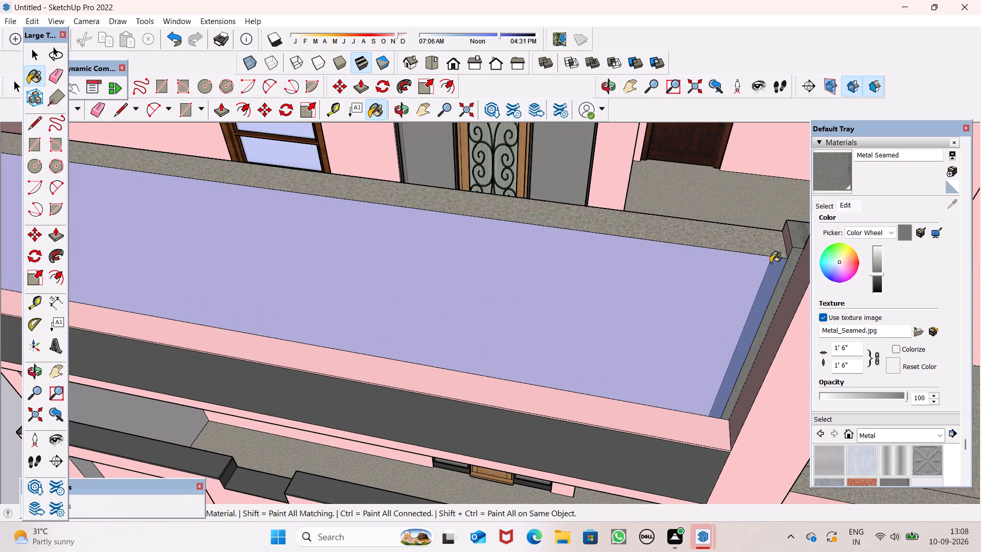
scroll(770, 263, "down", 2)
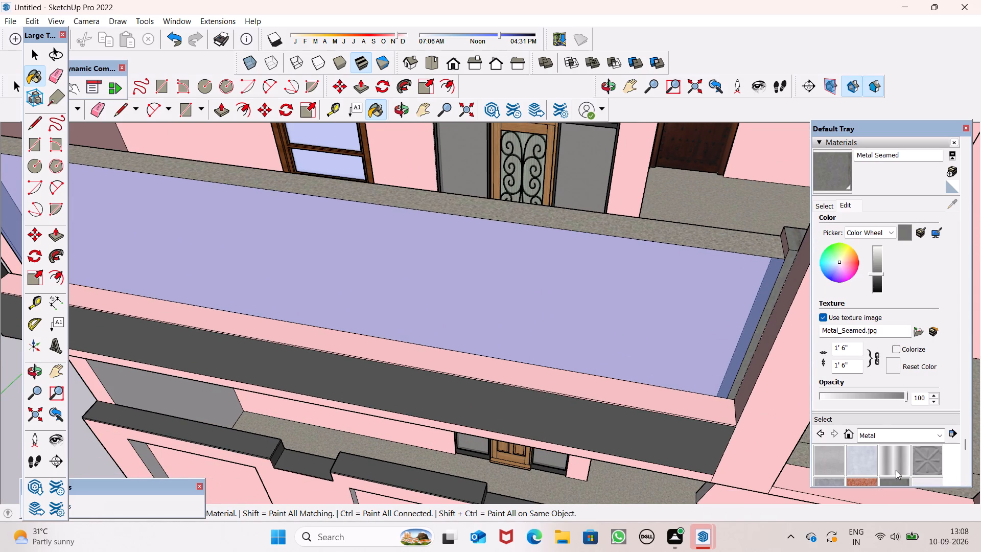
scroll(876, 472, "down", 3)
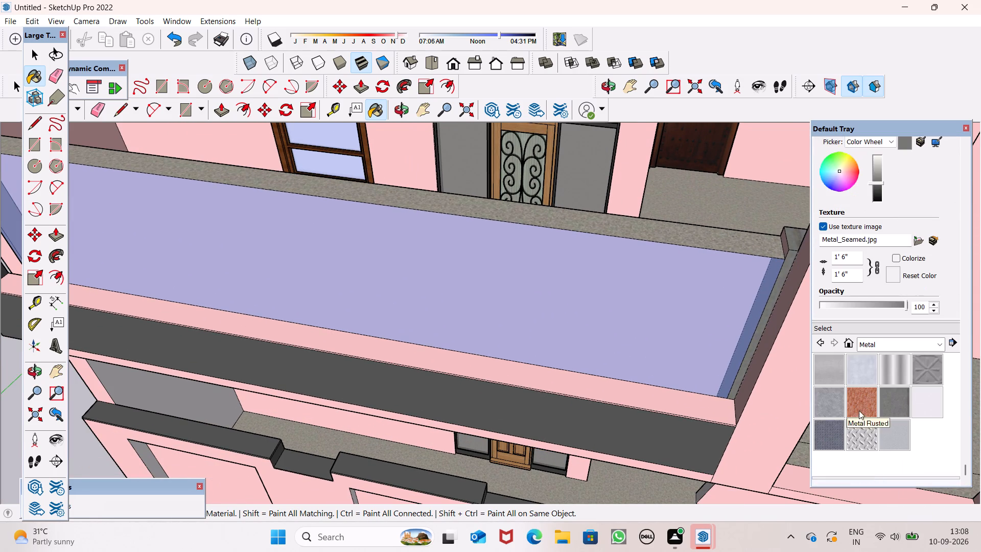
left_click(890, 399)
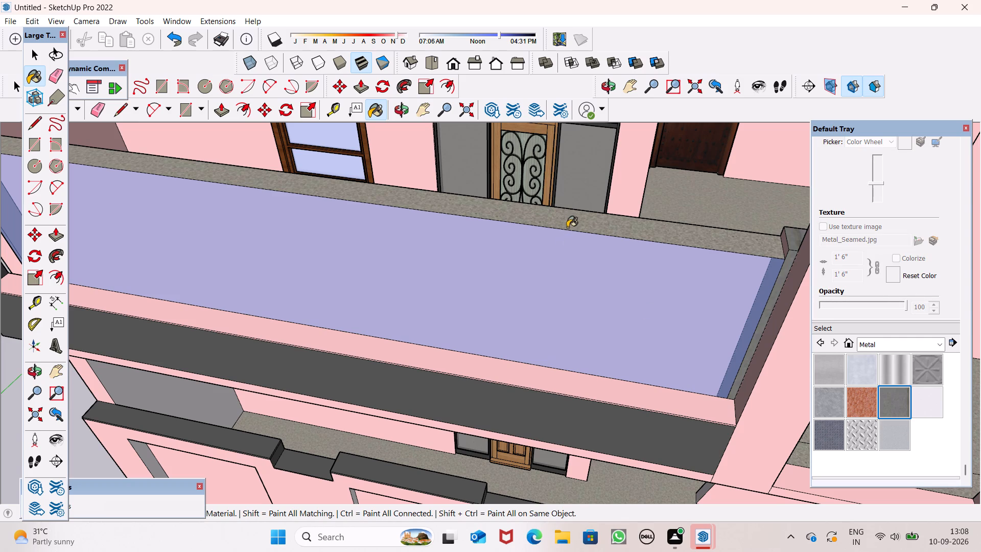
left_click(570, 224)
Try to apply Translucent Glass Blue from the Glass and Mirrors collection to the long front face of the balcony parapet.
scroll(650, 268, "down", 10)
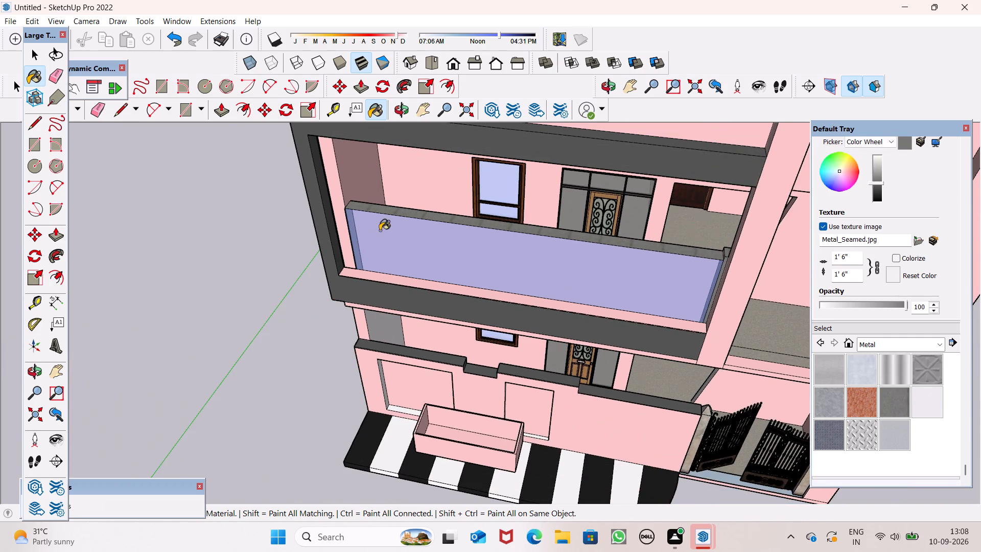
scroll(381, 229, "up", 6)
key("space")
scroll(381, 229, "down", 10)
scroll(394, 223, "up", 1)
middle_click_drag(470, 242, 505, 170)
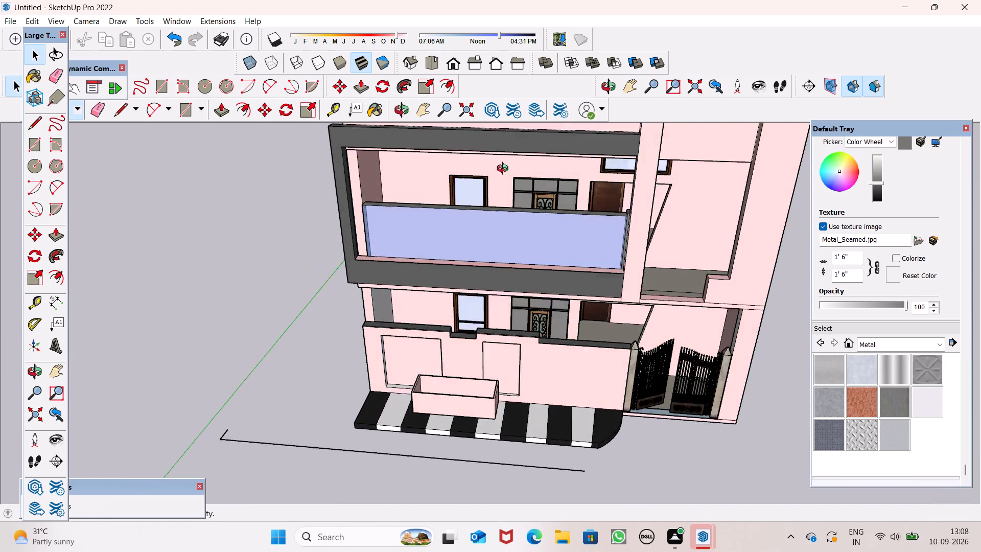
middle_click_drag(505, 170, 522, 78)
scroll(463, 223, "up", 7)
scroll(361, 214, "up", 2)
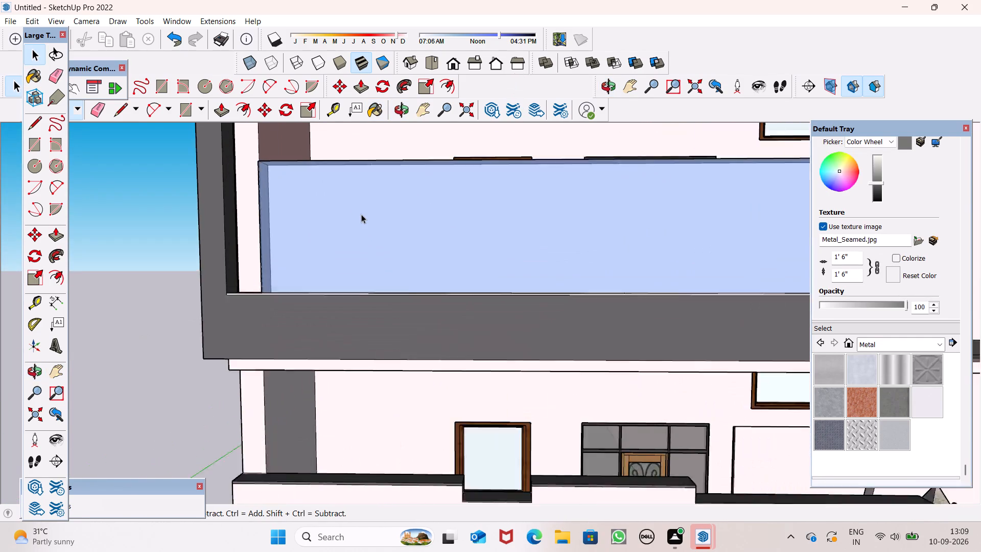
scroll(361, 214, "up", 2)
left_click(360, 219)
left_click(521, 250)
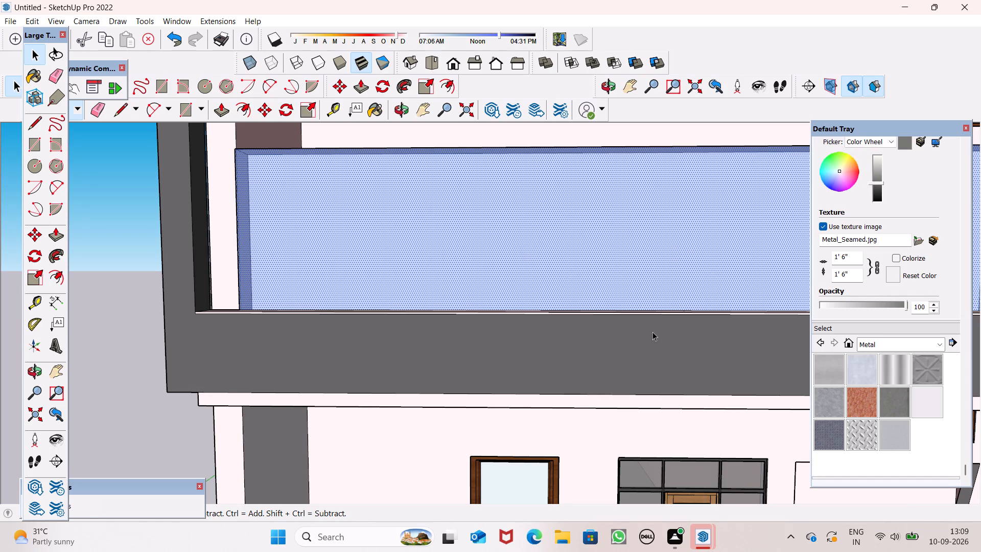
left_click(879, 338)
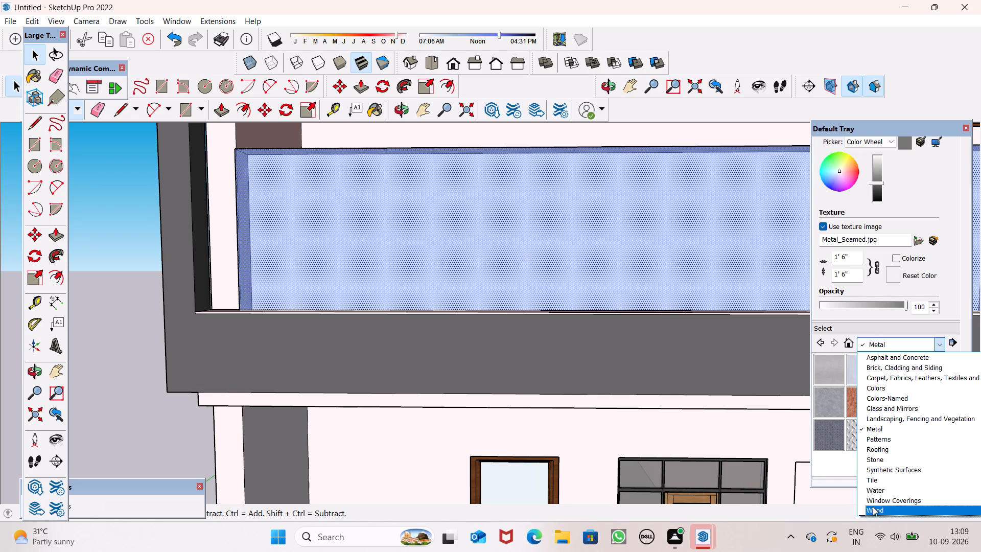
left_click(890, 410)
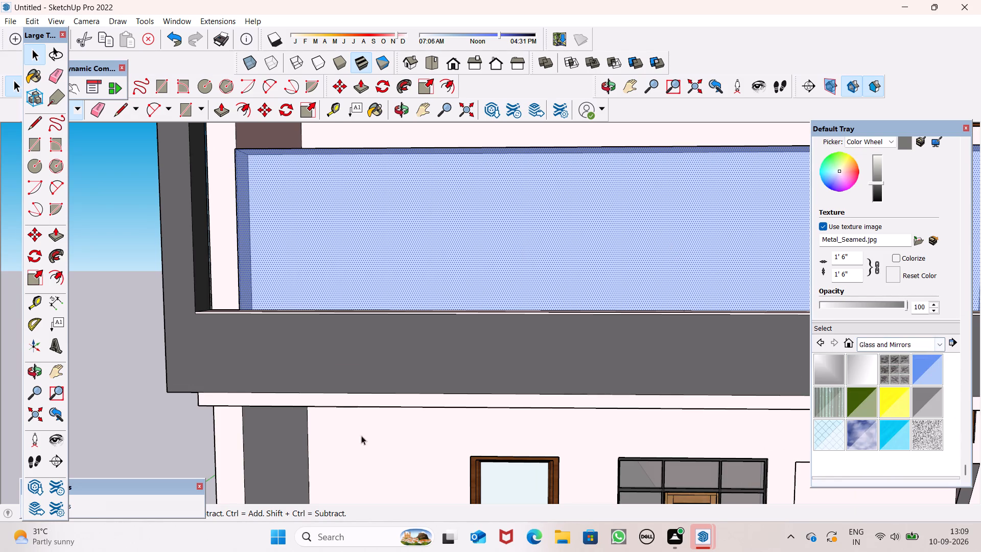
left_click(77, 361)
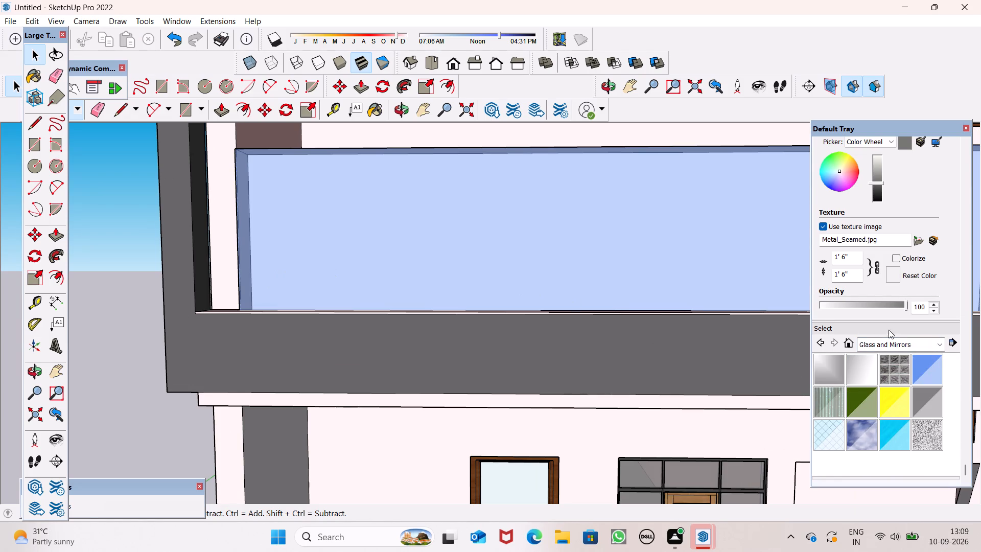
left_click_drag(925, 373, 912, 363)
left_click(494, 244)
Examine the balcony's glass parapet from the front, from both sides and from inside the balcony beside the post.
scroll(494, 244, "down", 4)
middle_click_drag(499, 264, 543, 363)
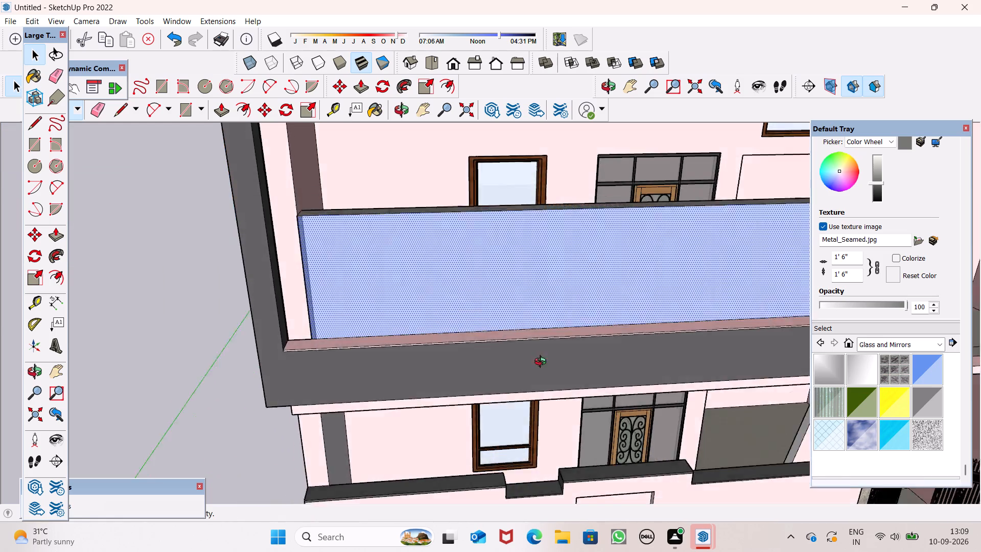
middle_click_drag(543, 363, 463, 351)
left_click(29, 361)
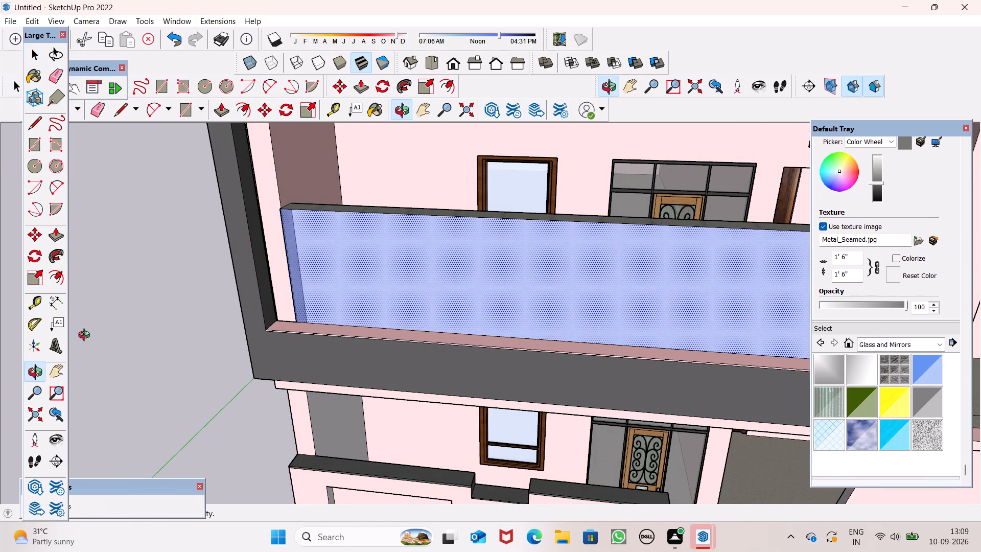
left_click(109, 326)
scroll(129, 300, "down", 10)
key("space")
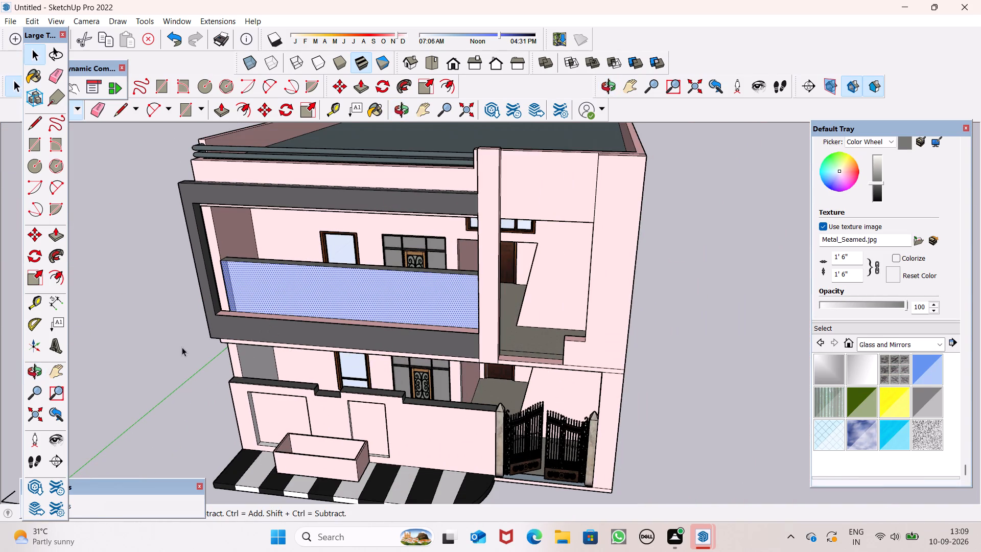
left_click(180, 346)
key("space")
scroll(417, 294, "up", 7)
scroll(428, 281, "down", 10)
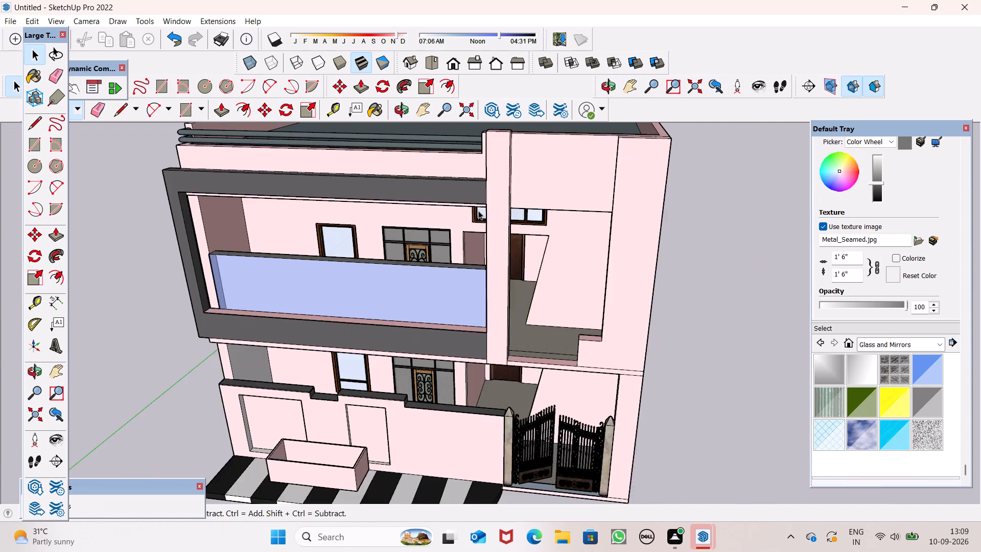
scroll(478, 211, "down", 3)
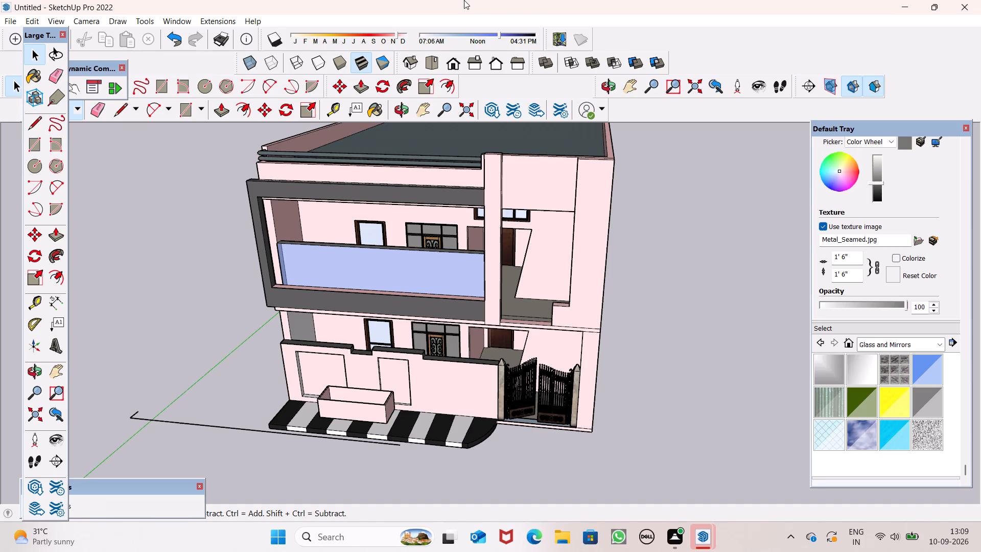
scroll(464, 0, "down", 3)
scroll(411, 202, "down", 2)
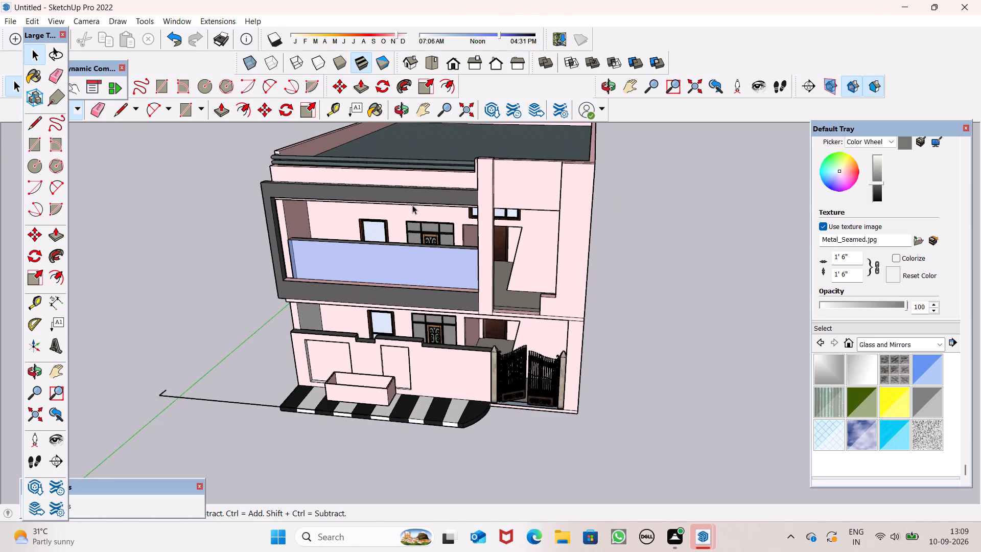
scroll(412, 205, "down", 3)
middle_click_drag(445, 257, 592, 189)
scroll(467, 248, "up", 8)
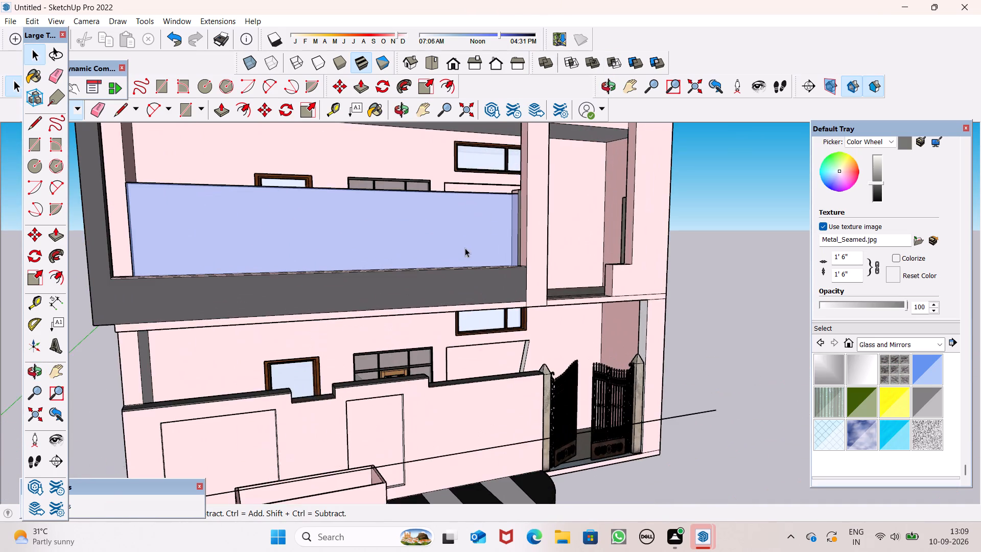
middle_click_drag(489, 267, 693, 307)
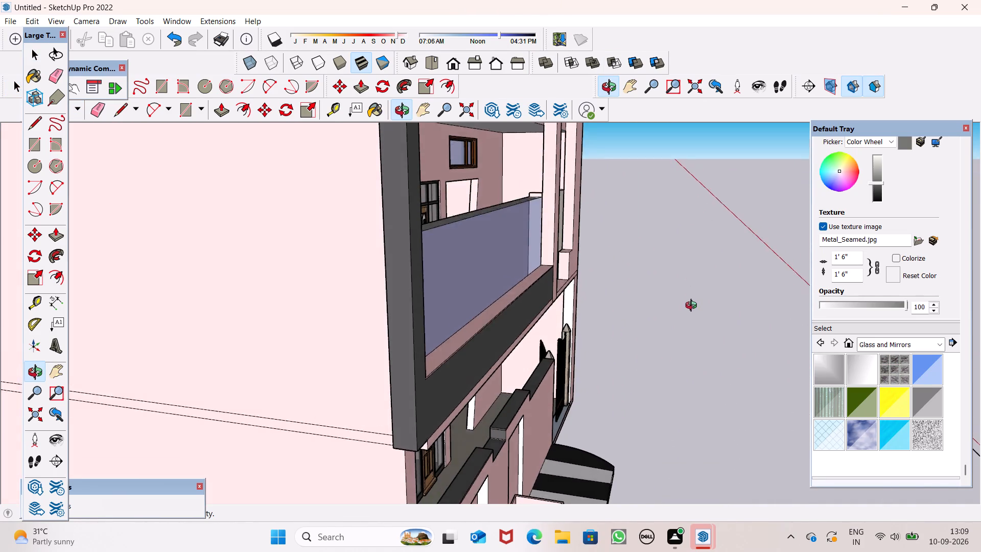
middle_click_drag(693, 307, 580, 338)
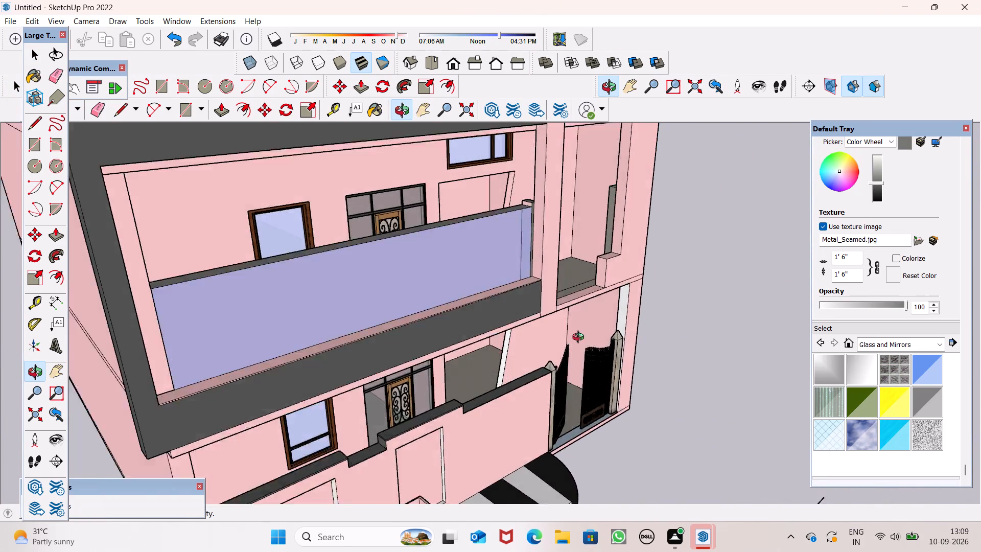
middle_click_drag(580, 338, 112, 370)
scroll(347, 281, "up", 2)
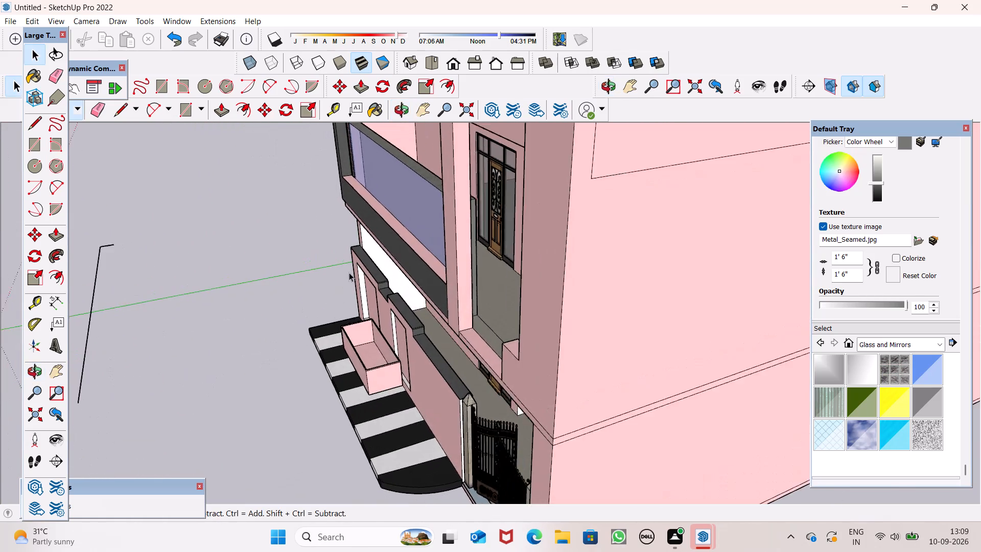
scroll(349, 272, "up", 4)
middle_click_drag(642, 319, 552, 381)
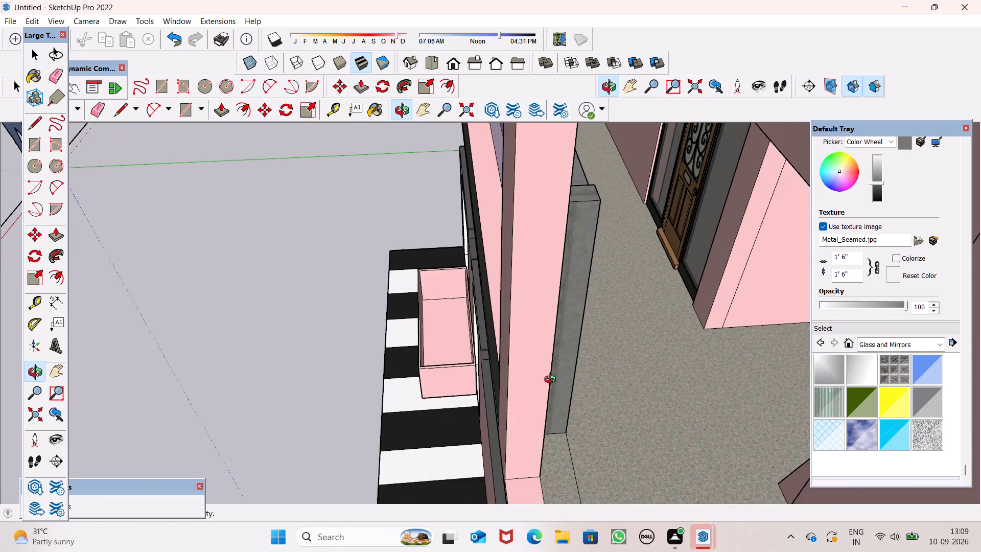
middle_click_drag(552, 381, 544, 376)
scroll(672, 292, "up", 7)
middle_click_drag(641, 353, 617, 316)
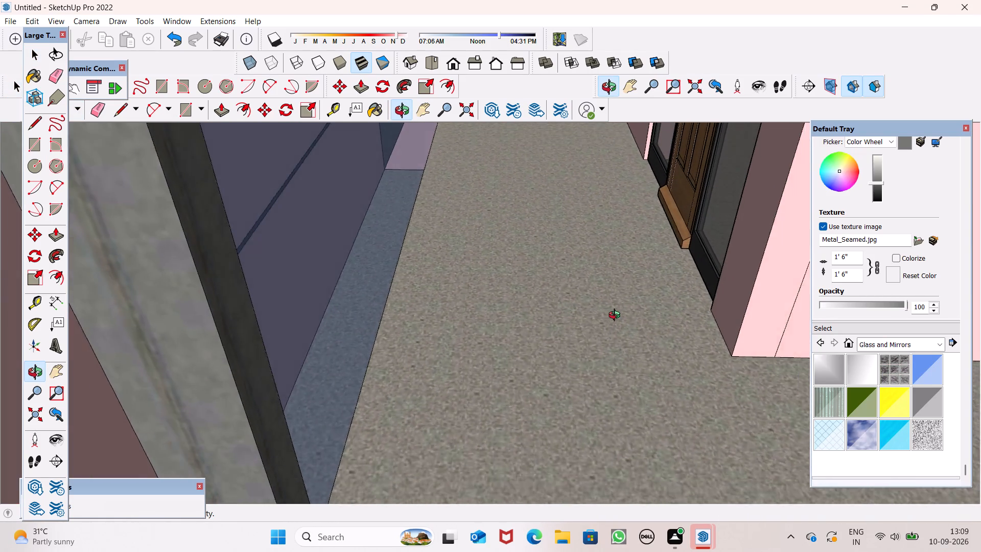
middle_click_drag(617, 316, 620, 295)
scroll(626, 311, "down", 2)
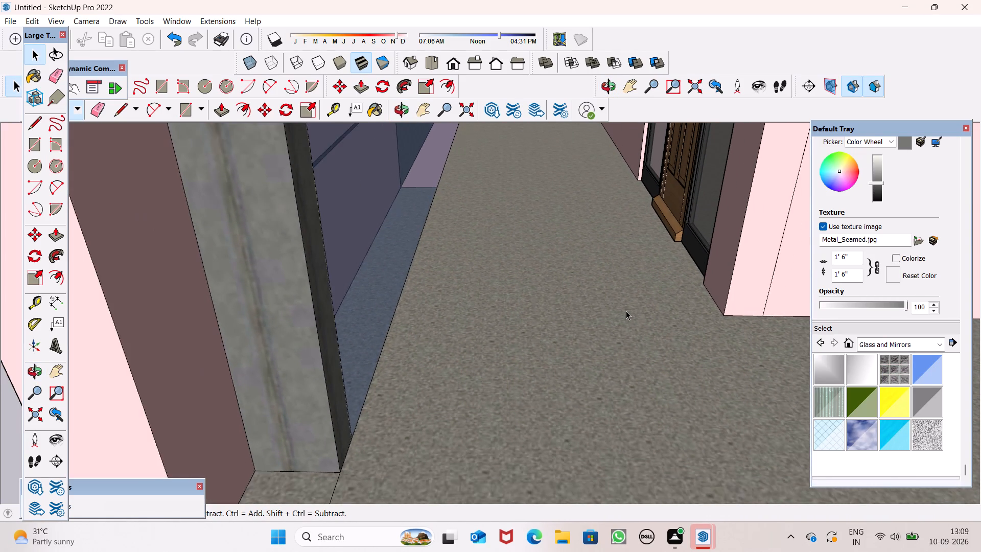
scroll(626, 311, "down", 3)
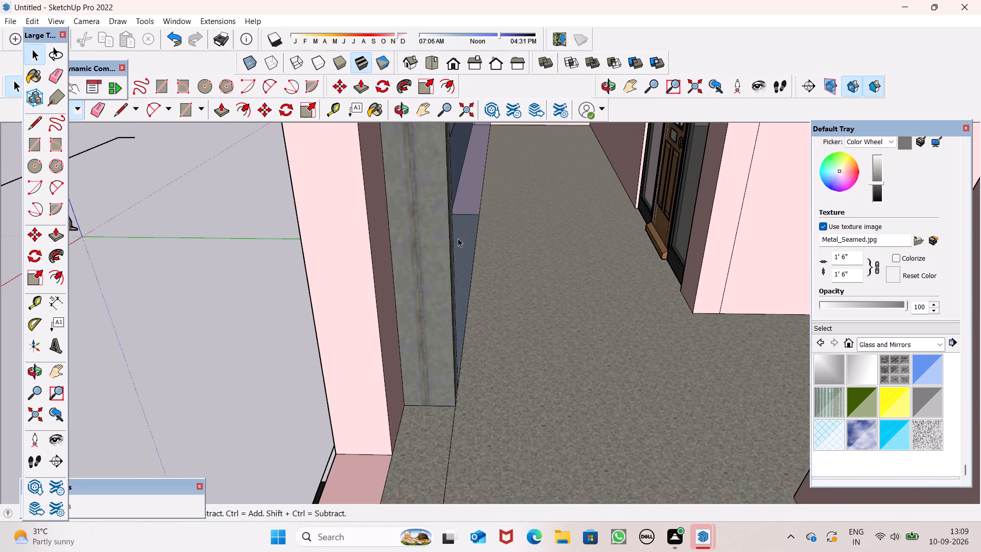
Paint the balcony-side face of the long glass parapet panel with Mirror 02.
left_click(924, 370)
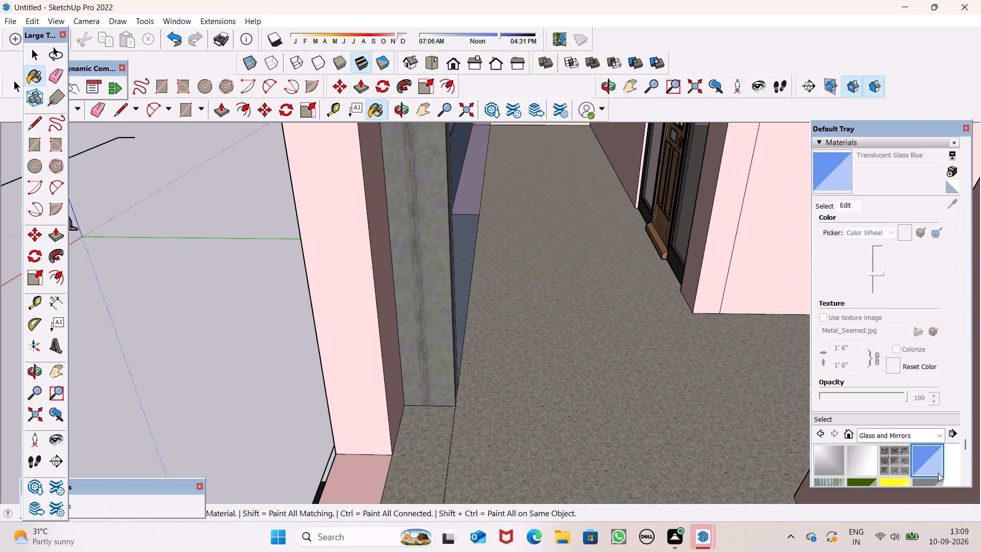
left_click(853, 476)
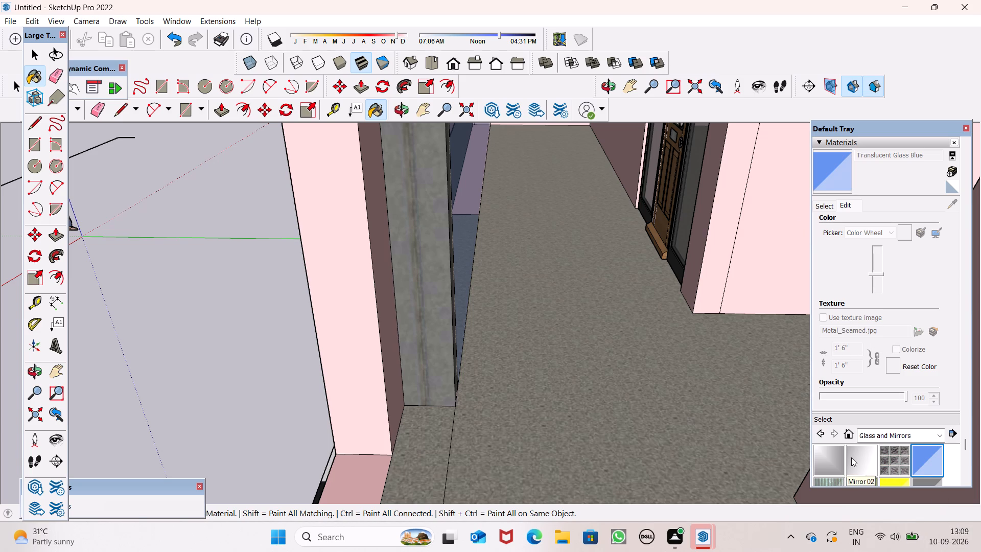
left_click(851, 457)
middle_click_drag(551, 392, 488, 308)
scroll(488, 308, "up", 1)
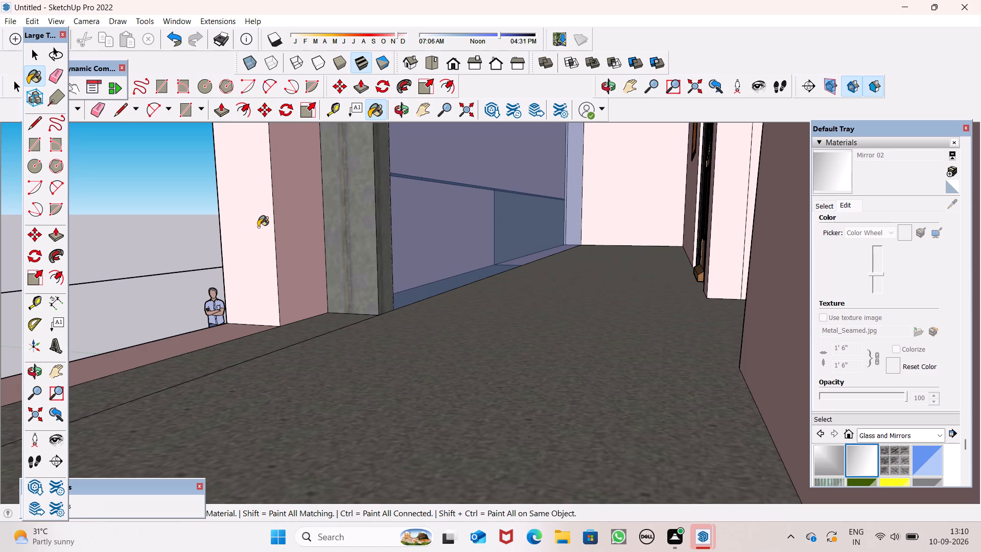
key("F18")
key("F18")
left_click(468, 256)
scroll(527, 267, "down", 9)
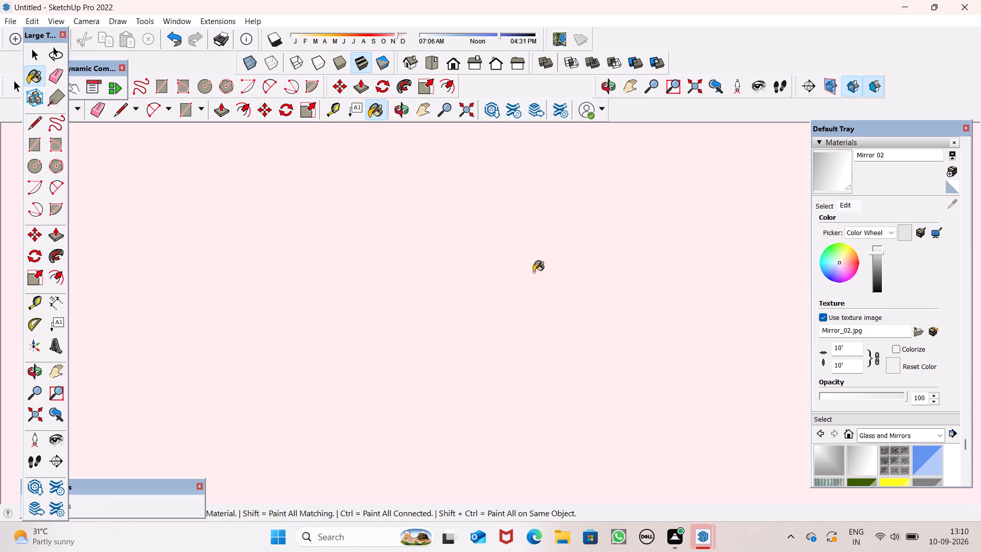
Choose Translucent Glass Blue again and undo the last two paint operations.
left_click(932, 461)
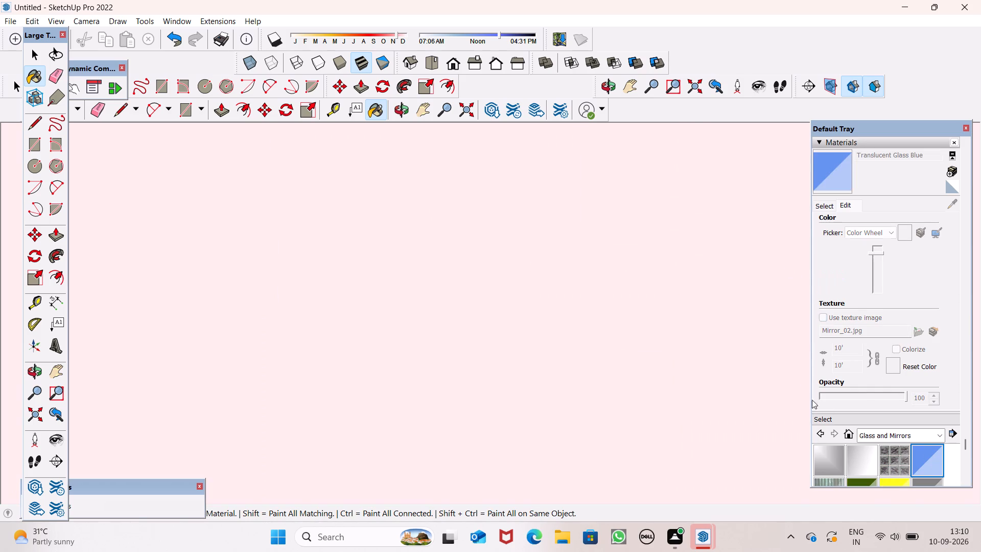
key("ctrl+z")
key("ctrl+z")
Paint the top strip of the balcony's glass parapet with Metal Seamed from the Metal collection.
scroll(762, 373, "down", 4)
scroll(764, 300, "down", 20)
scroll(764, 300, "down", 10)
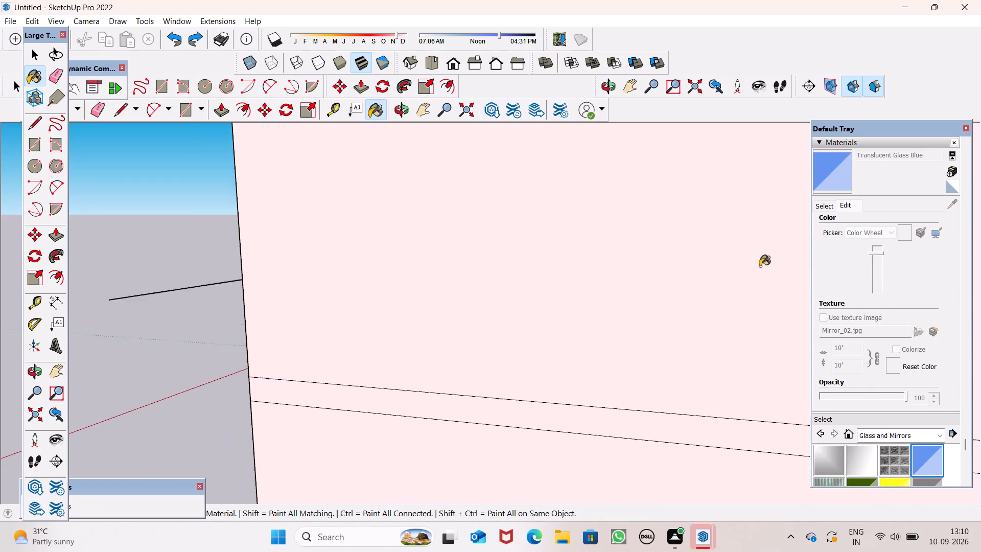
scroll(764, 272, "up", 1)
scroll(760, 266, "down", 16)
scroll(593, 266, "up", 1)
scroll(594, 279, "down", 8)
middle_click_drag(639, 318, 763, 344)
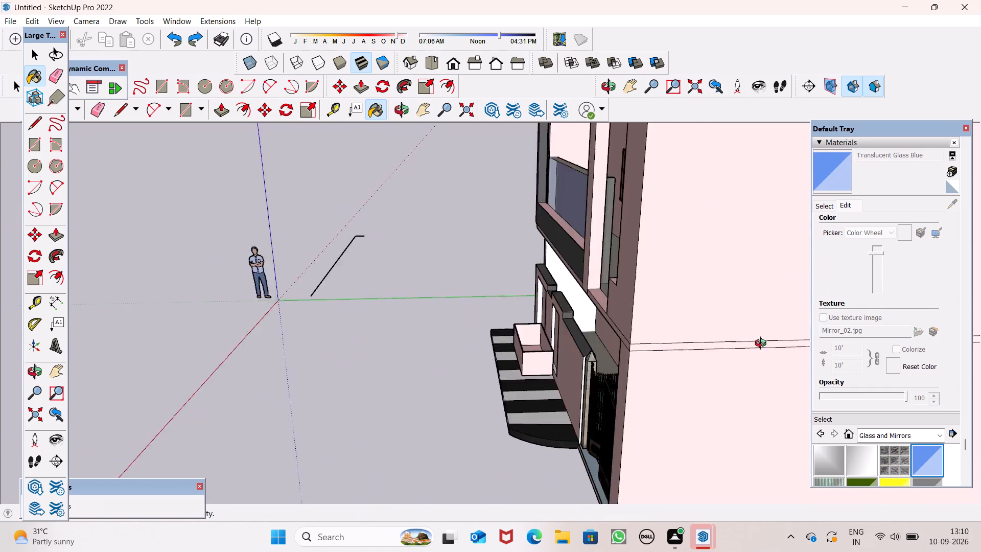
middle_click_drag(763, 344, 852, 333)
scroll(527, 209, "up", 6)
middle_click_drag(589, 250, 782, 424)
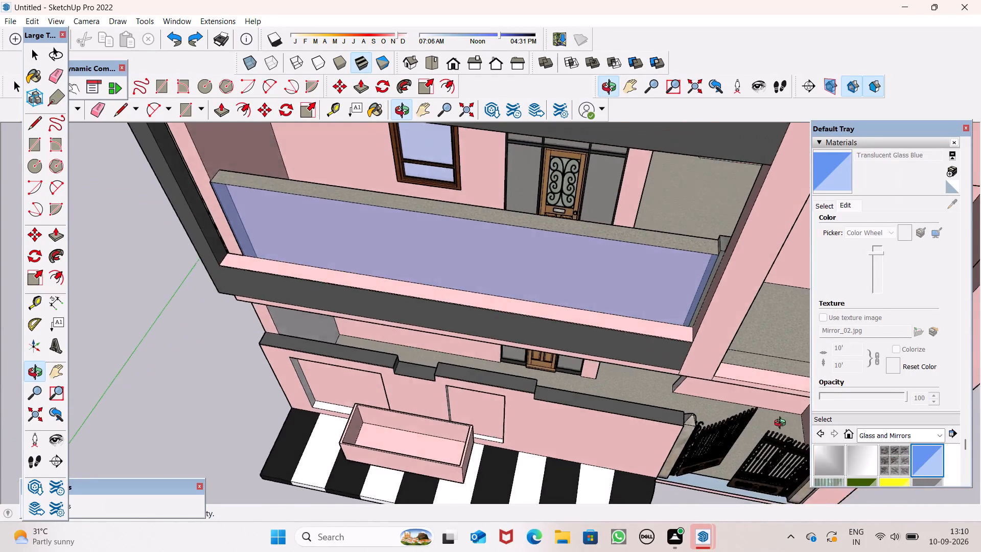
middle_click_drag(782, 424, 788, 416)
scroll(788, 416, "up", 1)
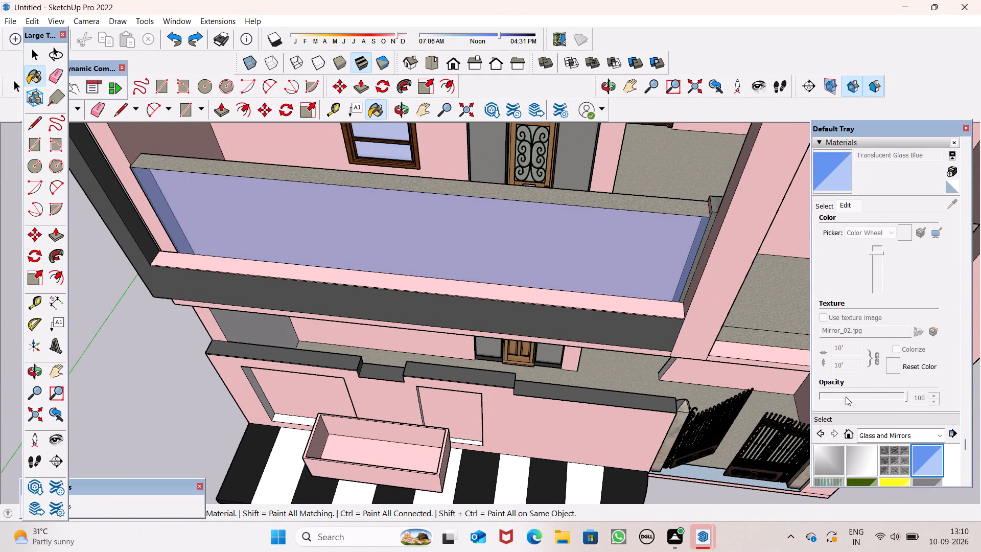
scroll(841, 466, "down", 3)
left_click(882, 336)
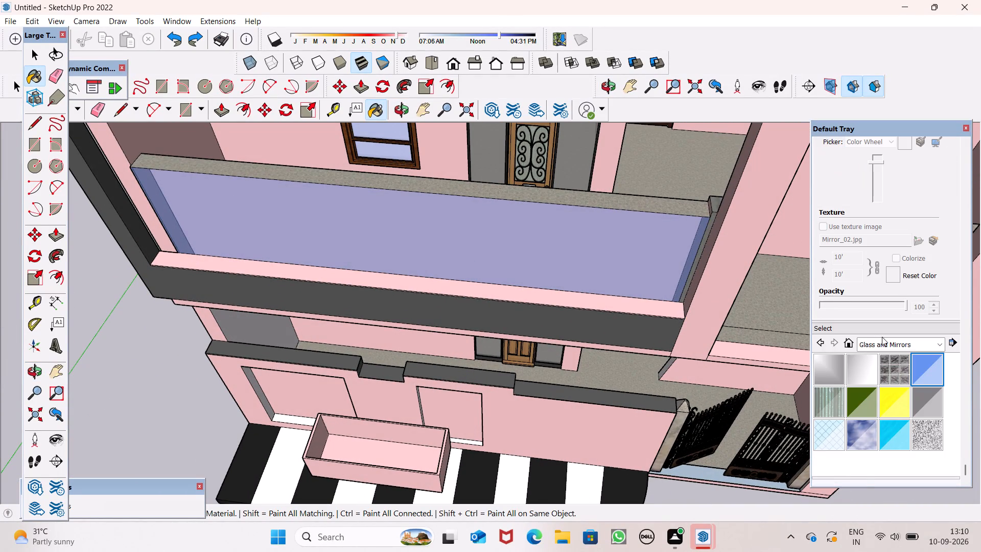
left_click(886, 341)
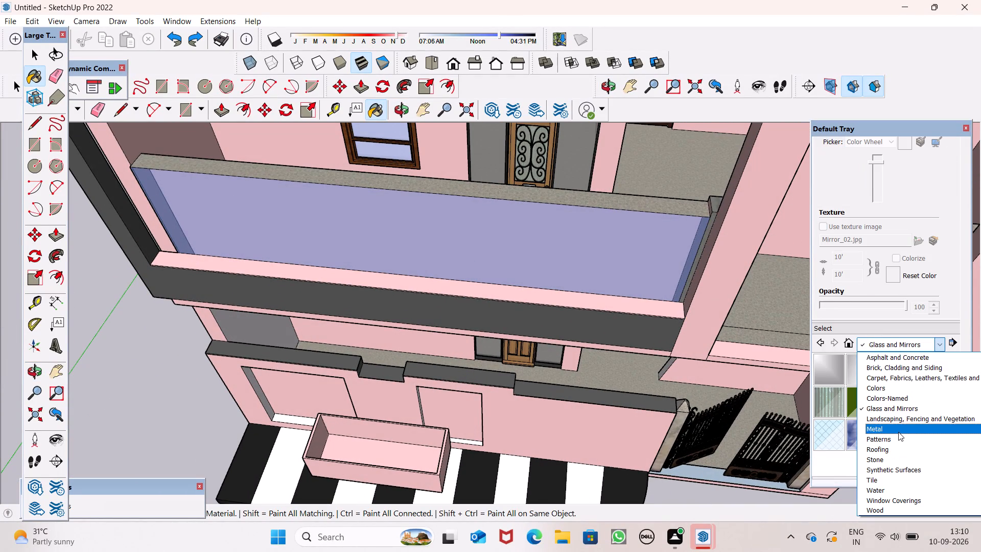
left_click(898, 430)
left_click(885, 400)
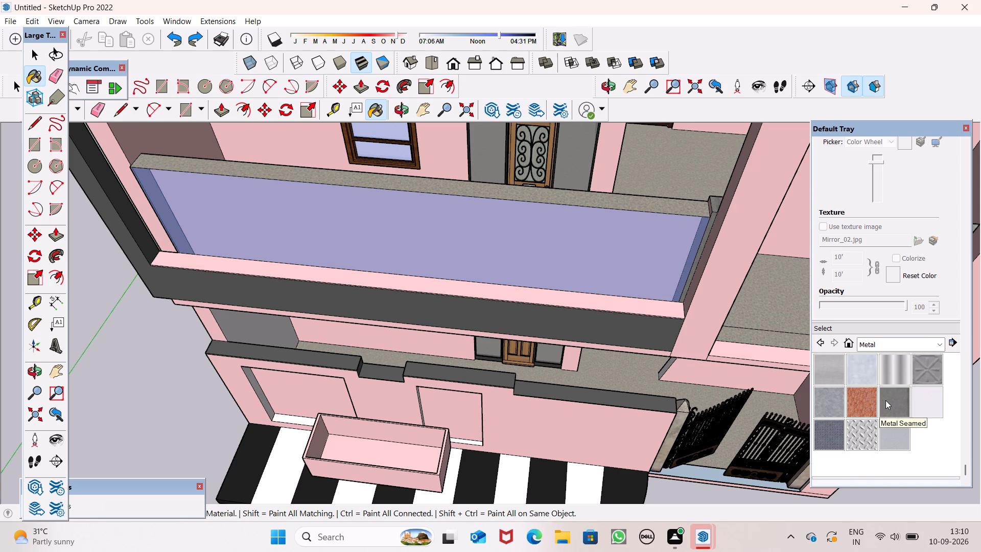
scroll(451, 174, "up", 3)
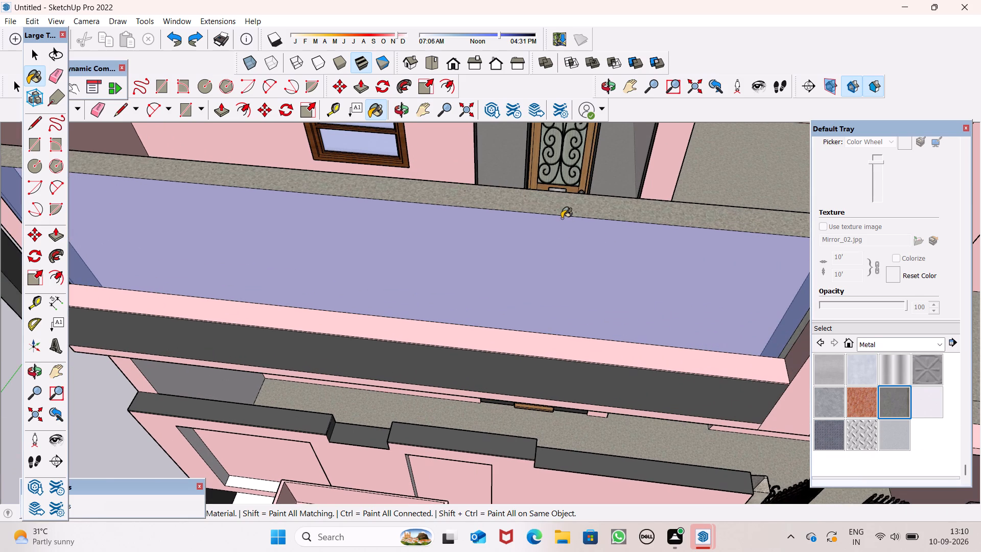
left_click(562, 210)
Paint the side face of the small post at the end of the glass parapet with Metal Seamed.
scroll(534, 183, "down", 6)
scroll(707, 227, "up", 7)
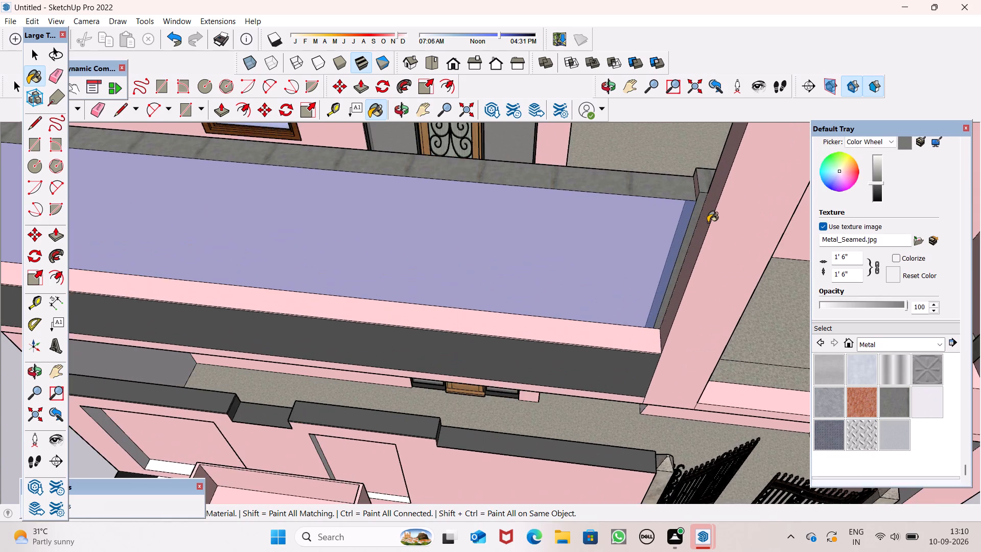
scroll(708, 221, "up", 7)
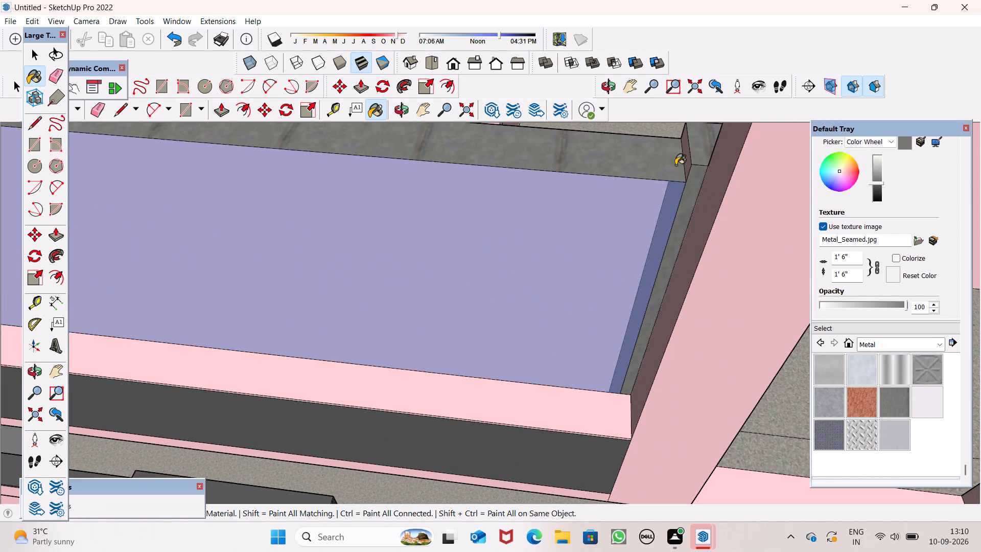
scroll(685, 157, "up", 9)
left_click(692, 156)
scroll(693, 161, "down", 15)
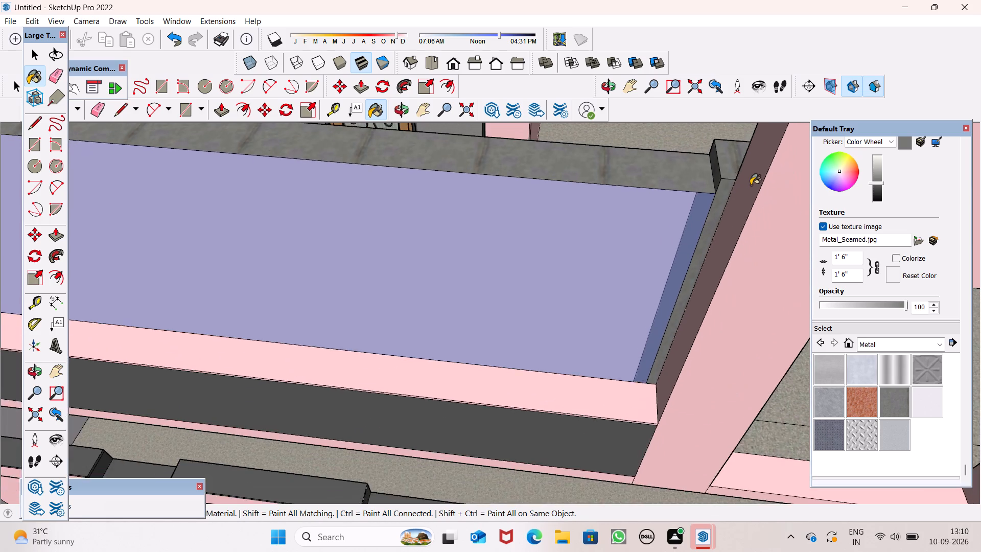
Erase the stray lines standing in front of the house.
scroll(751, 185, "down", 20)
scroll(751, 185, "down", 13)
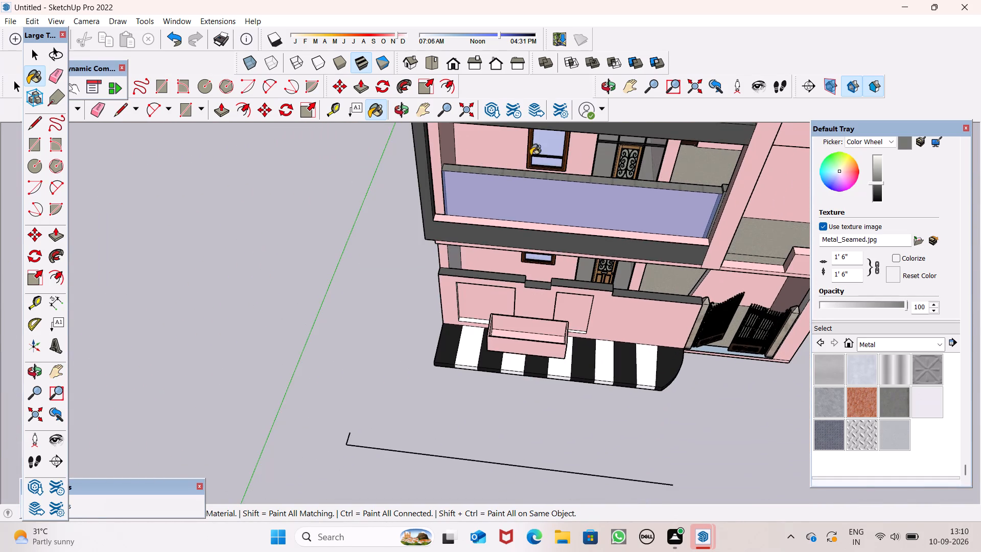
scroll(496, 147, "up", 7)
scroll(495, 176, "down", 20)
scroll(495, 176, "down", 6)
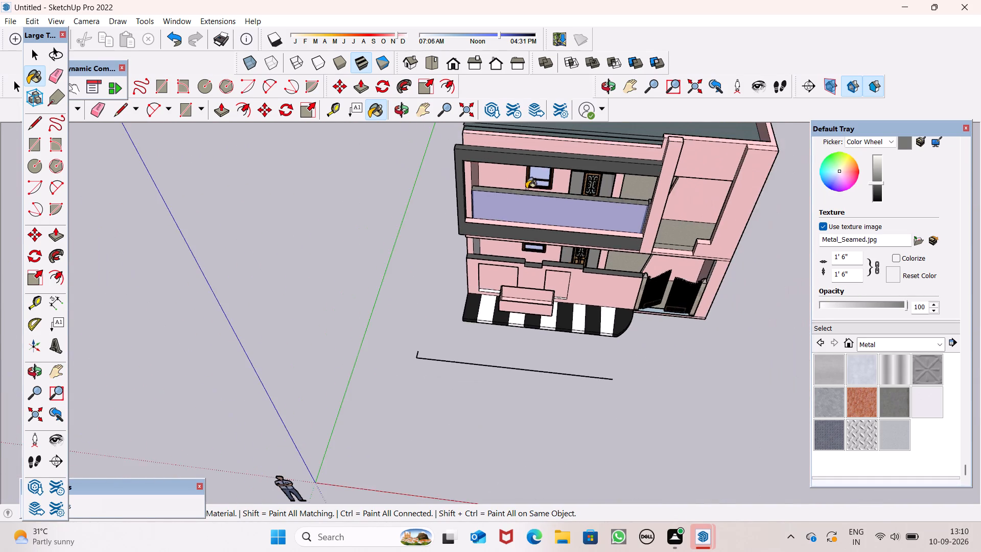
scroll(568, 218, "up", 1)
scroll(570, 216, "down", 7)
key("space")
middle_click_drag(635, 251, 602, 216)
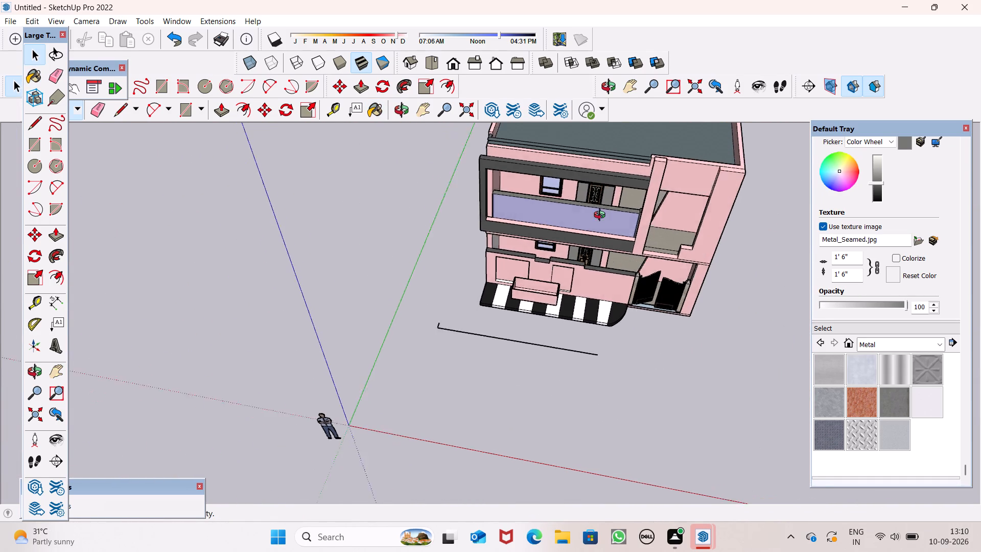
middle_click_drag(602, 216, 584, 124)
left_click_drag(472, 278, 472, 273)
left_click_drag(472, 272, 471, 281)
left_click(102, 109)
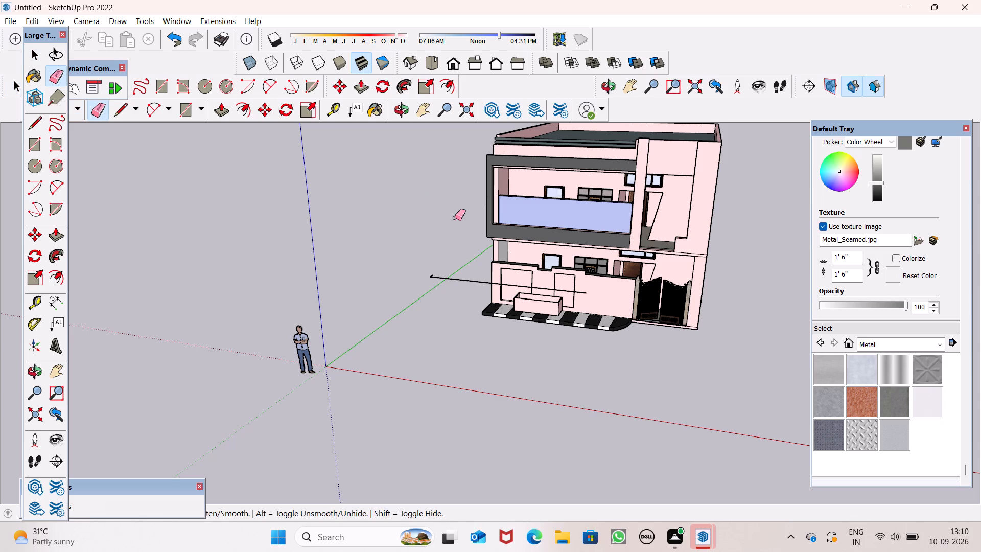
left_click_drag(459, 246, 426, 276)
key("space")
key("space")
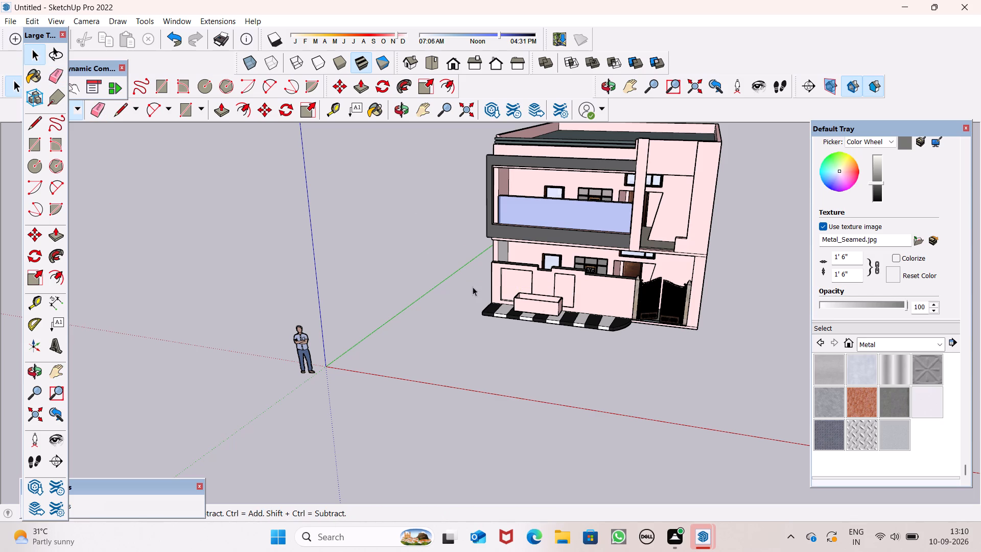
Examine the house's front elevation, including the balcony and the open bay above the gate.
middle_click_drag(586, 366, 629, 393)
scroll(619, 367, "down", 1)
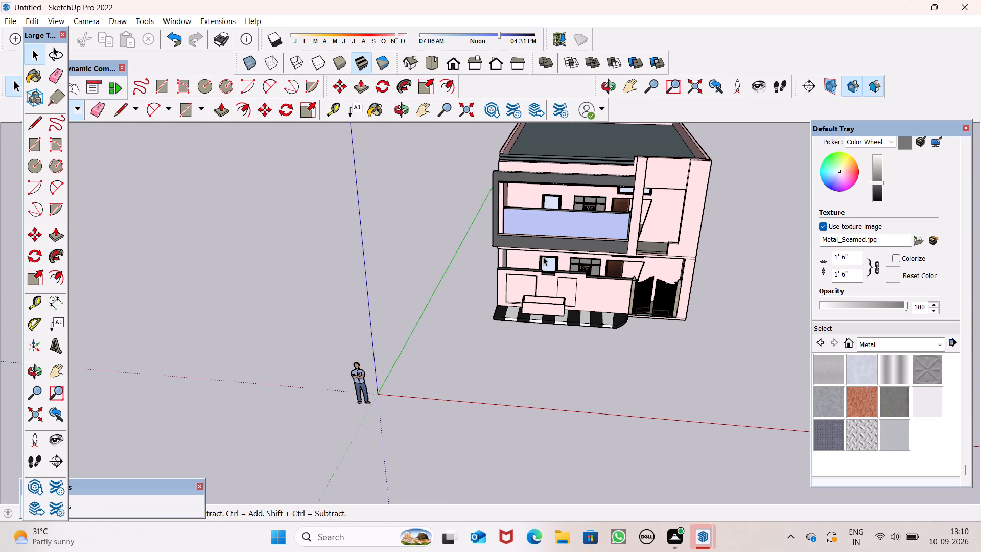
scroll(767, 145, "up", 1)
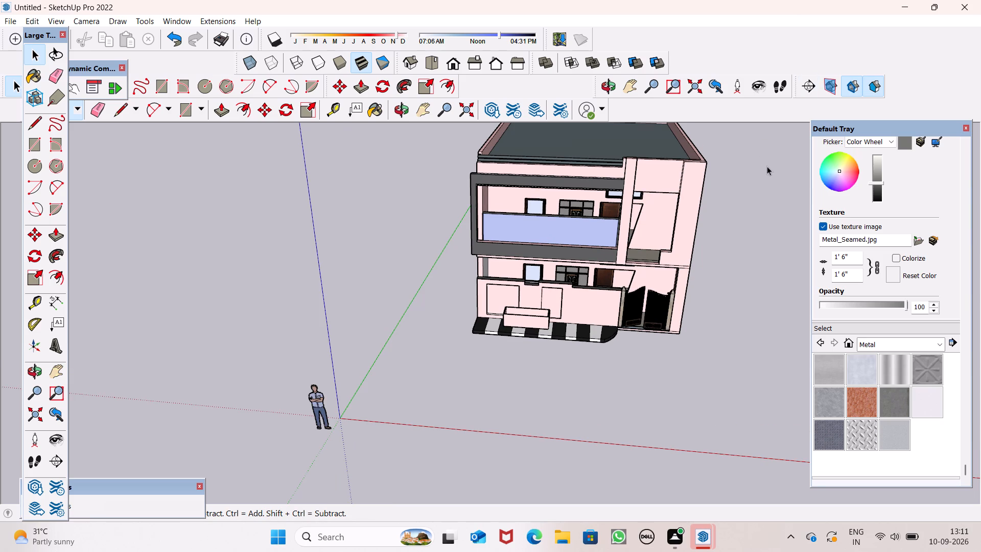
scroll(712, 227, "up", 3)
middle_click_drag(721, 221, 721, 222)
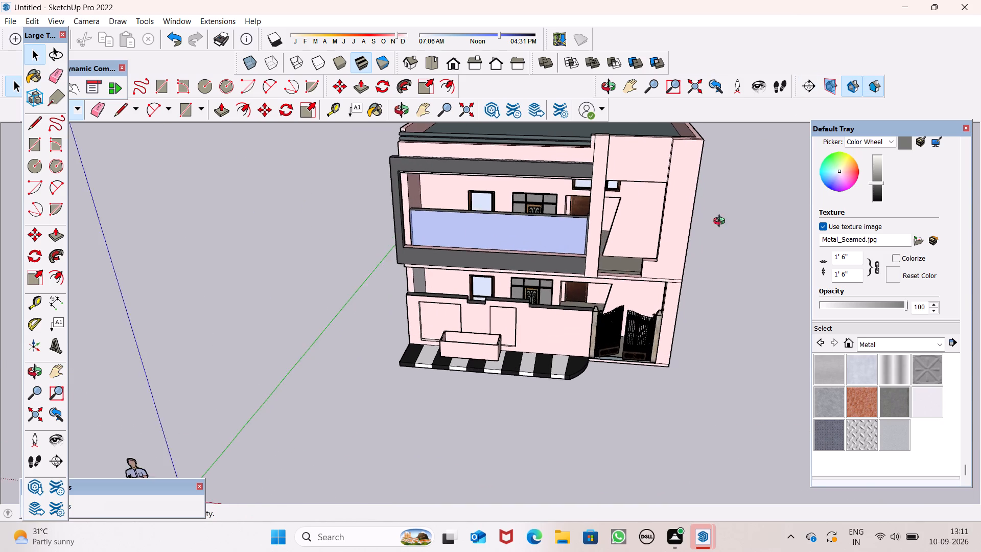
middle_click_drag(721, 222, 736, 218)
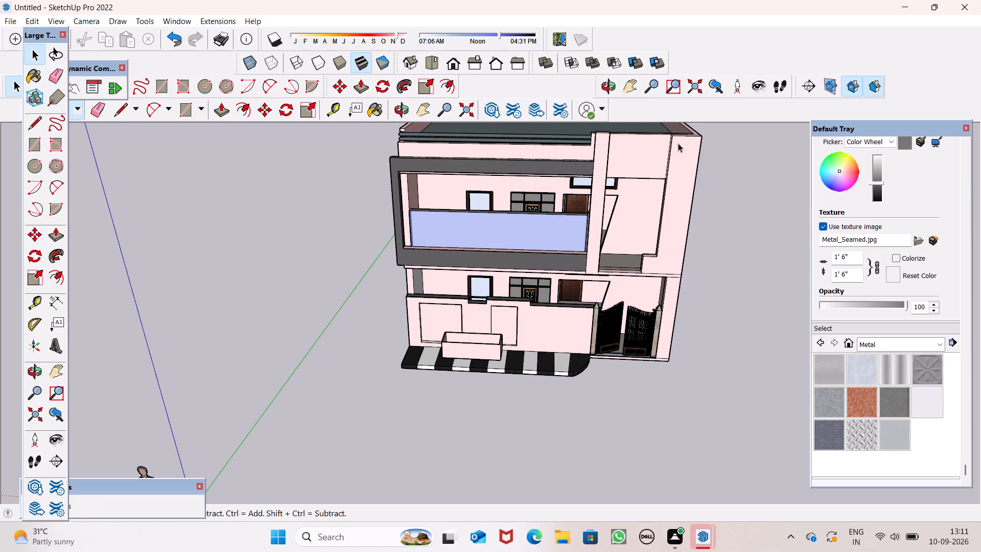
scroll(678, 142, "up", 1)
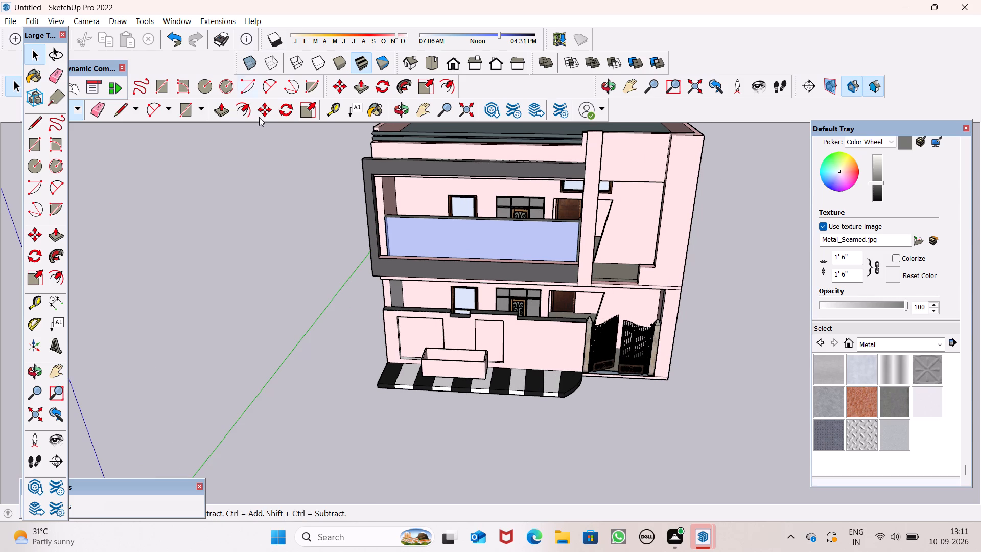
middle_click_drag(680, 279, 682, 320)
scroll(684, 326, "up", 1)
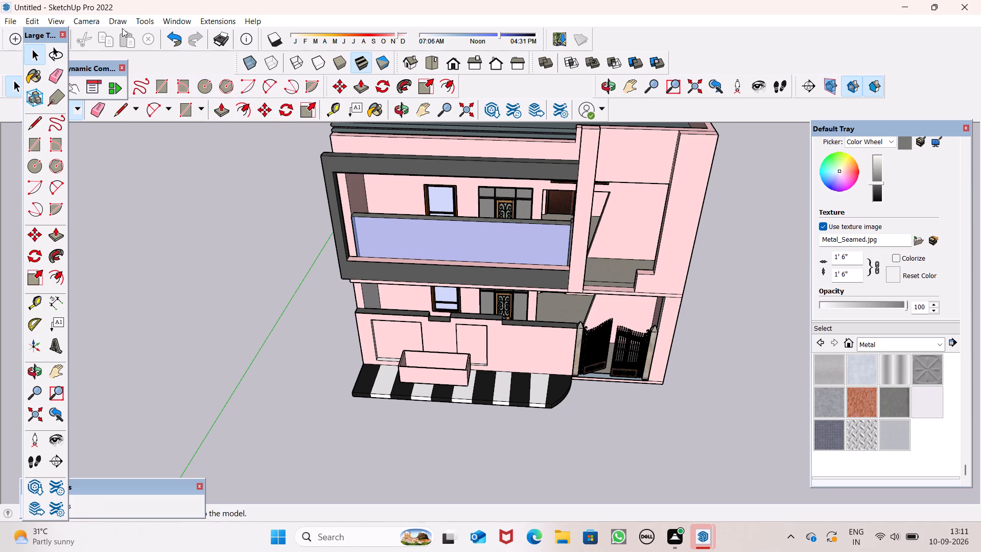
Draw a 9" line across the side face of the front pillar near its top, facing the open bay.
left_click(114, 107)
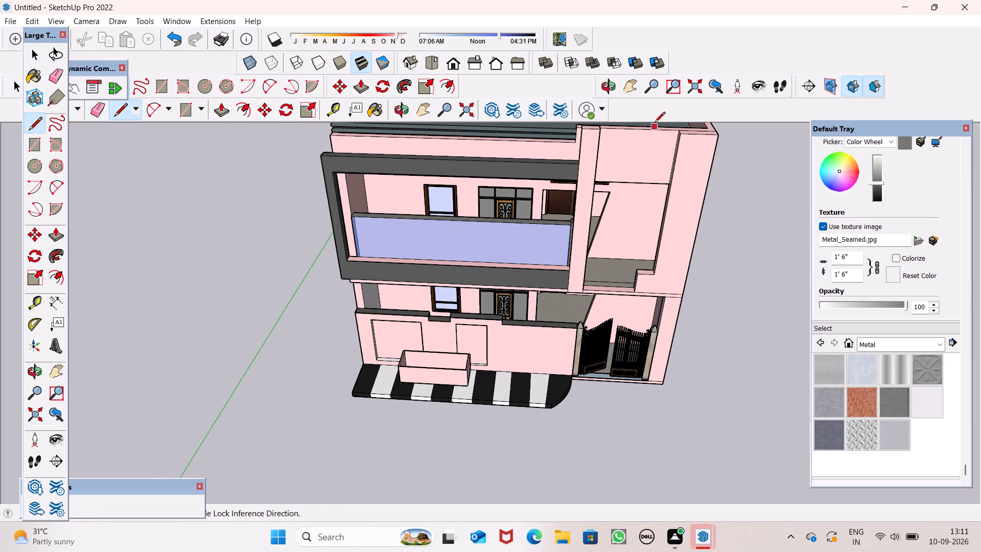
scroll(667, 151, "up", 2)
middle_click_drag(694, 191, 602, 285)
scroll(571, 245, "up", 6)
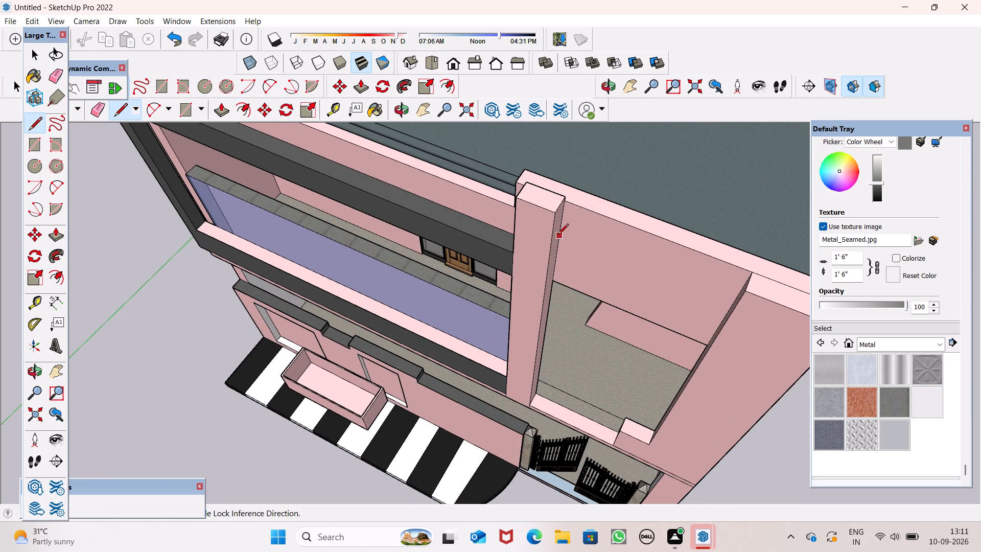
left_click(553, 235)
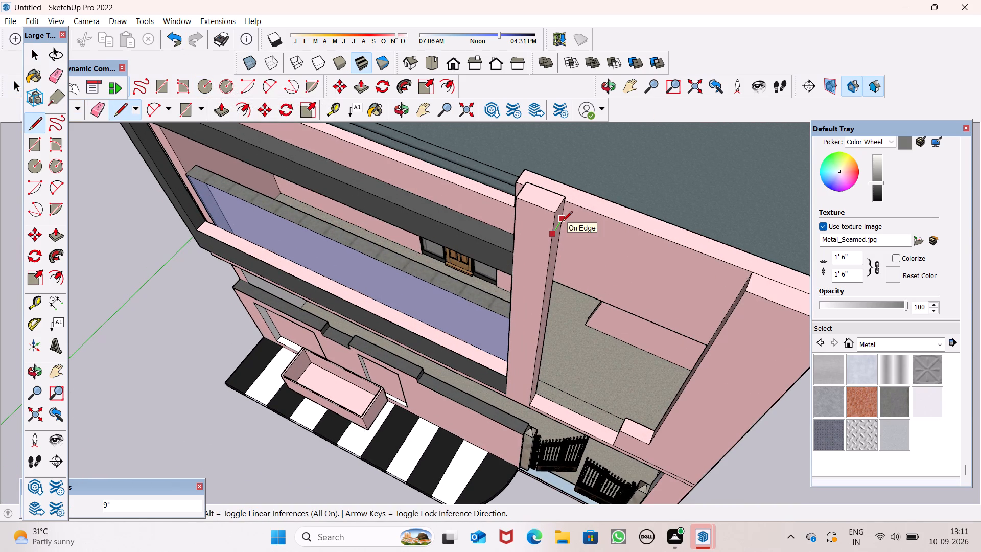
left_click(564, 221)
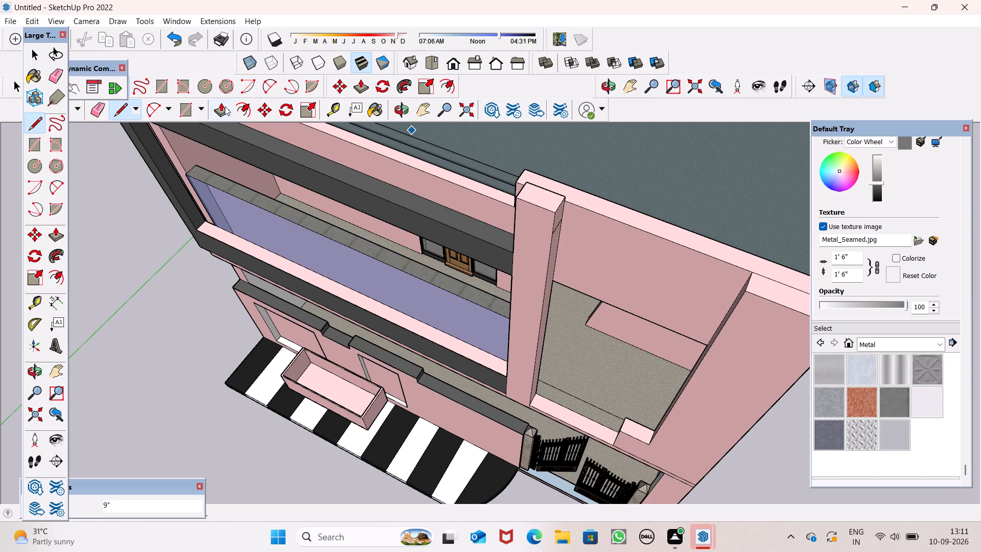
Push/Pull the pillar's upper side section about 5' 11 3/4" across the open bay to the side wall, forming a top beam.
left_click(221, 108)
middle_click_drag(637, 379, 693, 324)
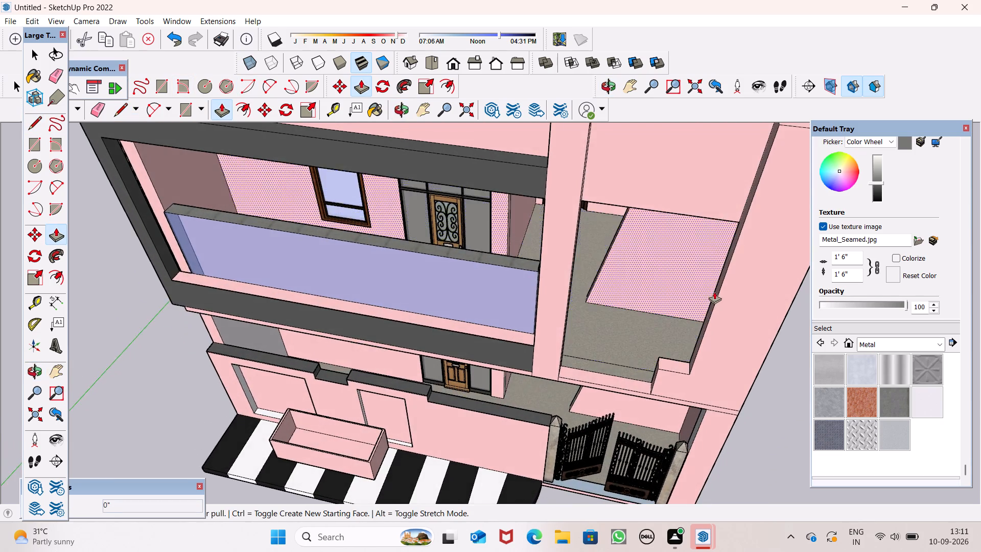
scroll(714, 290, "down", 5)
scroll(706, 177, "up", 7)
middle_click_drag(703, 243, 688, 195)
scroll(681, 193, "up", 1)
left_click_drag(556, 131, 662, 135)
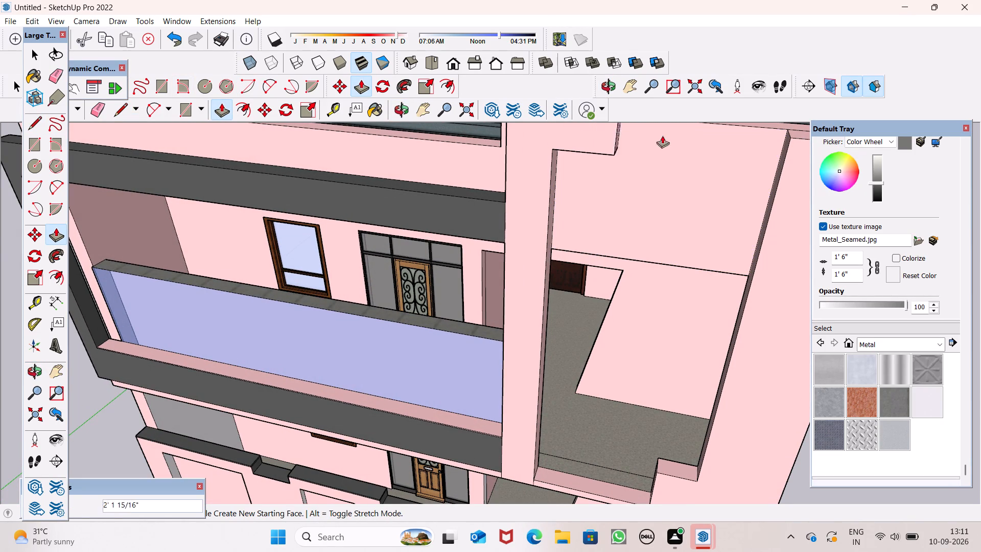
left_click_drag(662, 135, 784, 158)
scroll(705, 176, "down", 7)
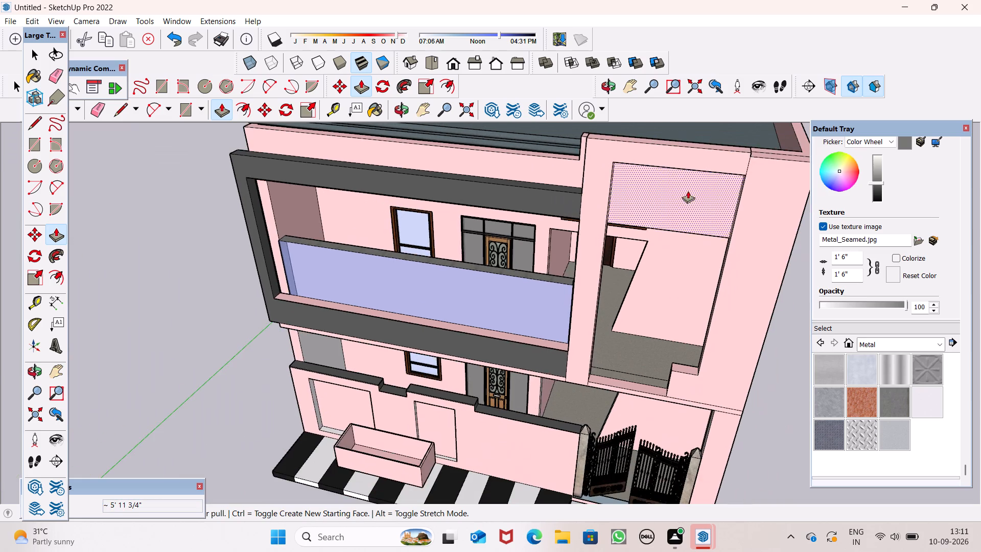
Push the top face of the roof parapet behind the new beam down about 3 5/8".
scroll(684, 200, "down", 6)
middle_click_drag(734, 201, 545, 282)
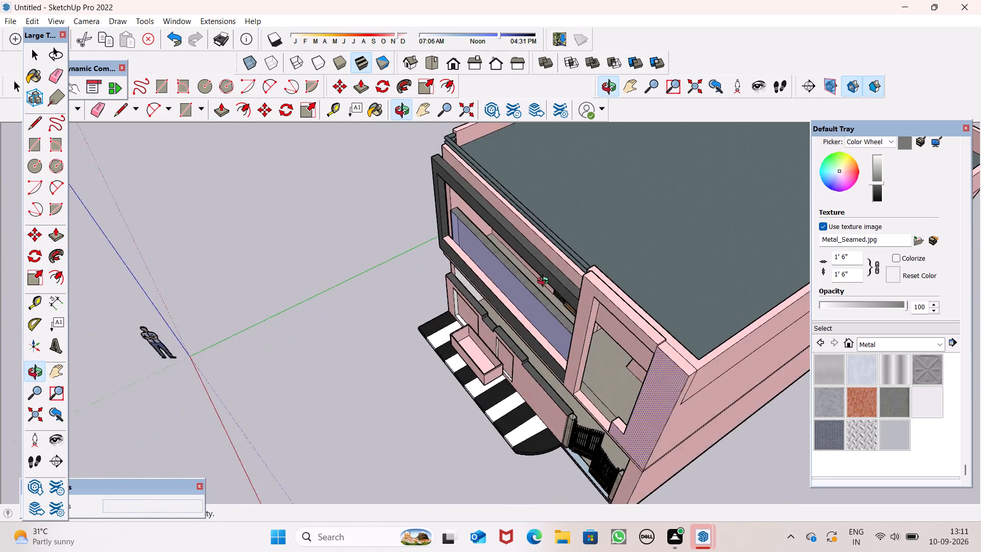
middle_click_drag(545, 282, 411, 223)
scroll(523, 254, "up", 2)
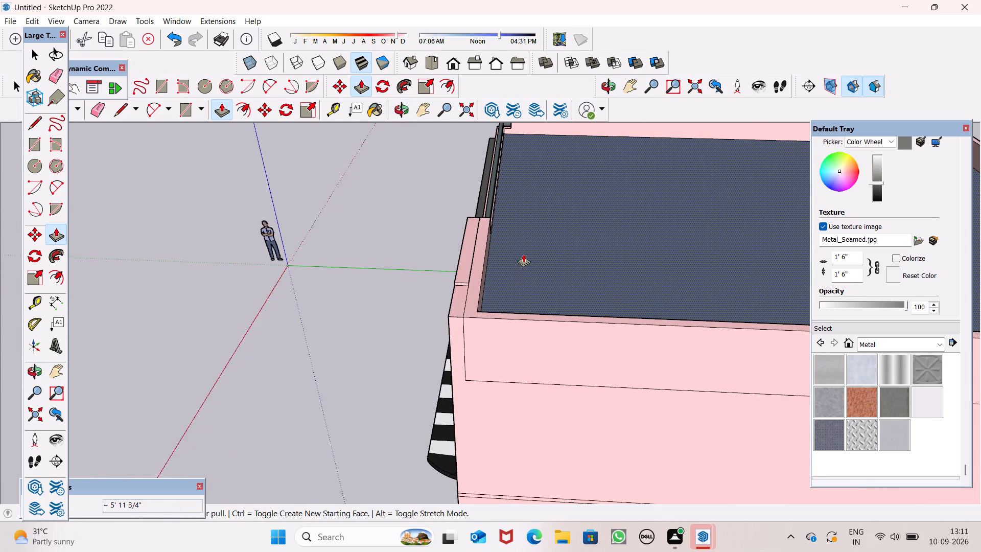
scroll(523, 254, "up", 3)
middle_click_drag(567, 329, 526, 371)
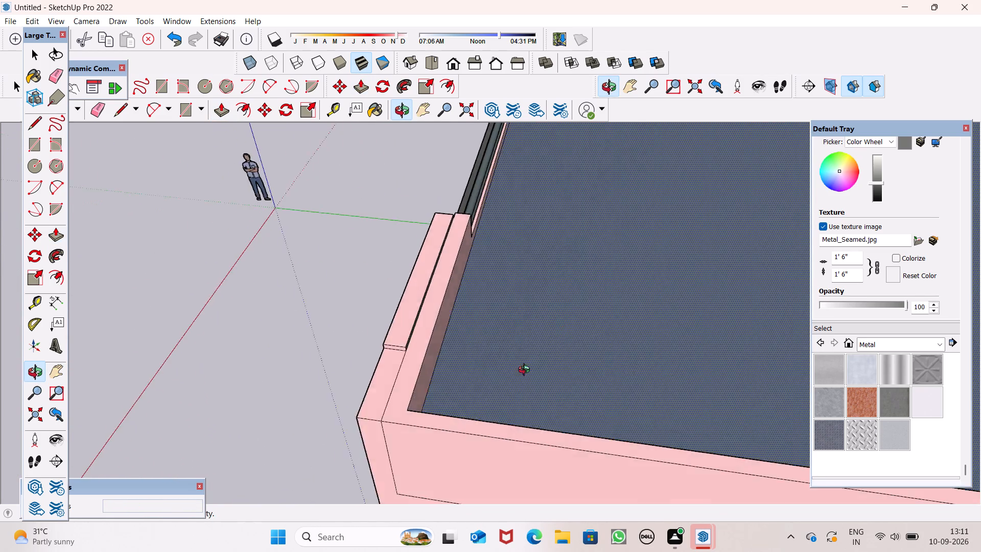
middle_click_drag(526, 371, 469, 371)
scroll(467, 366, "up", 1)
left_click_drag(364, 286, 368, 289)
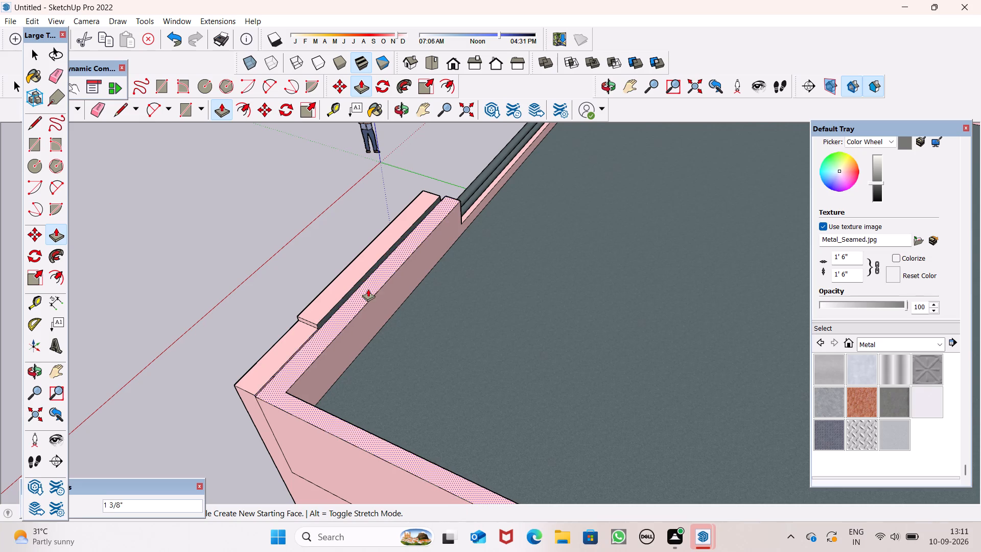
left_click_drag(368, 289, 371, 292)
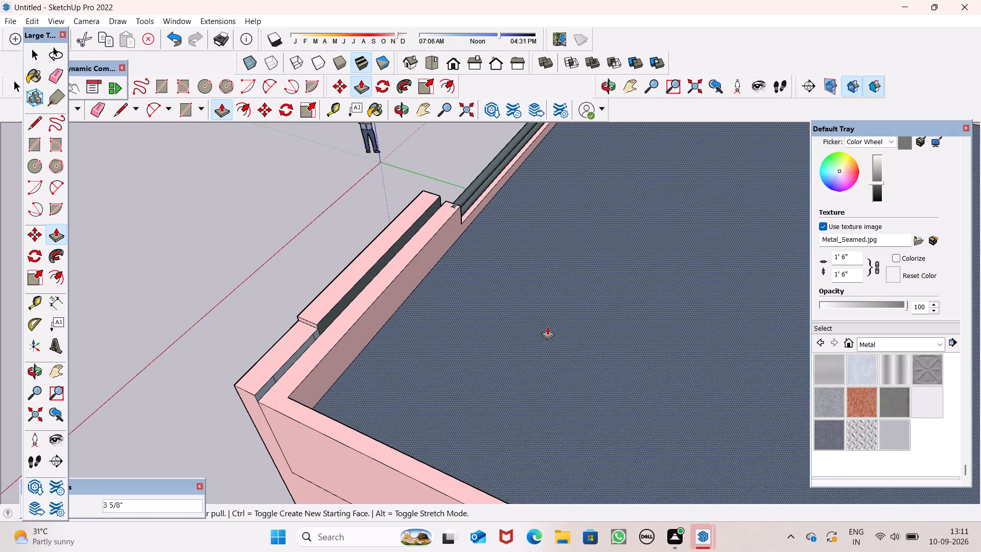
Push/Pull the front face of the end wall beside the open bay about 2 1/8", bringing it flush with the top beam.
middle_click_drag(550, 321, 506, 220)
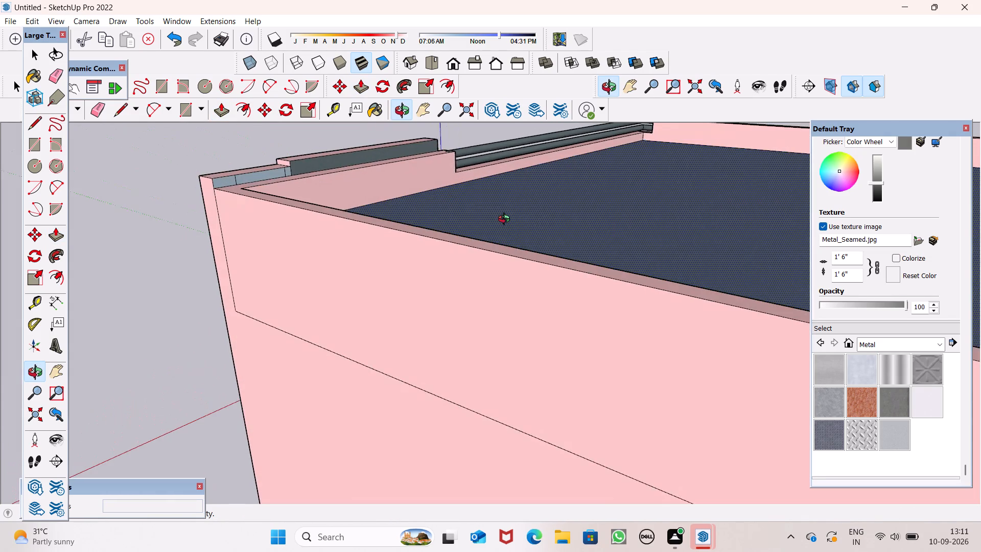
middle_click_drag(506, 220, 804, 232)
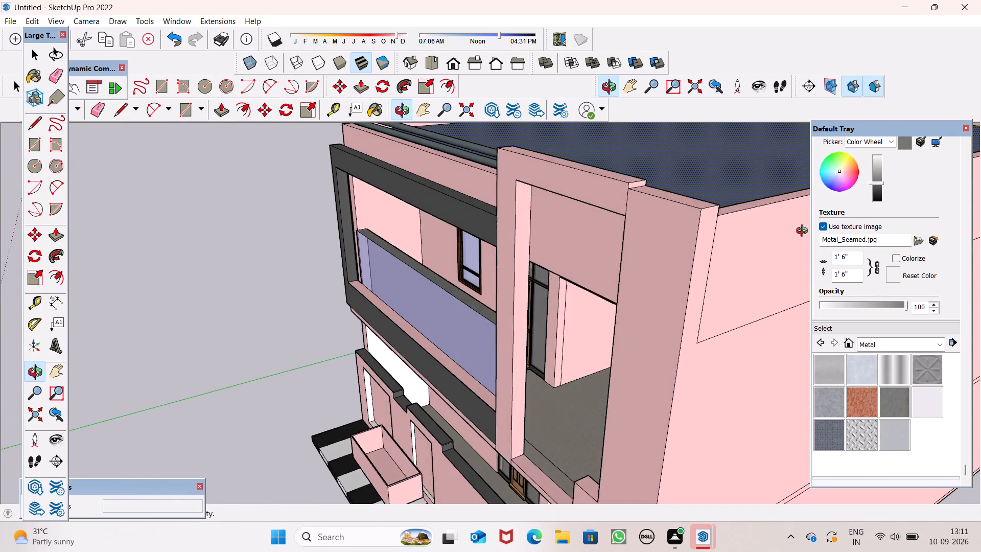
middle_click_drag(804, 232, 924, 190)
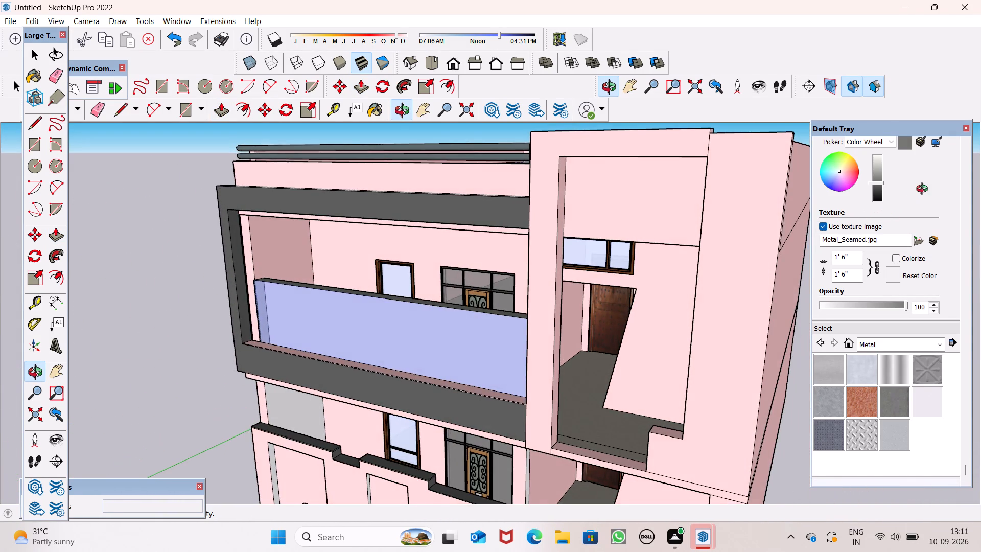
middle_click_drag(924, 190, 923, 196)
scroll(724, 214, "down", 5)
middle_click_drag(690, 218, 692, 247)
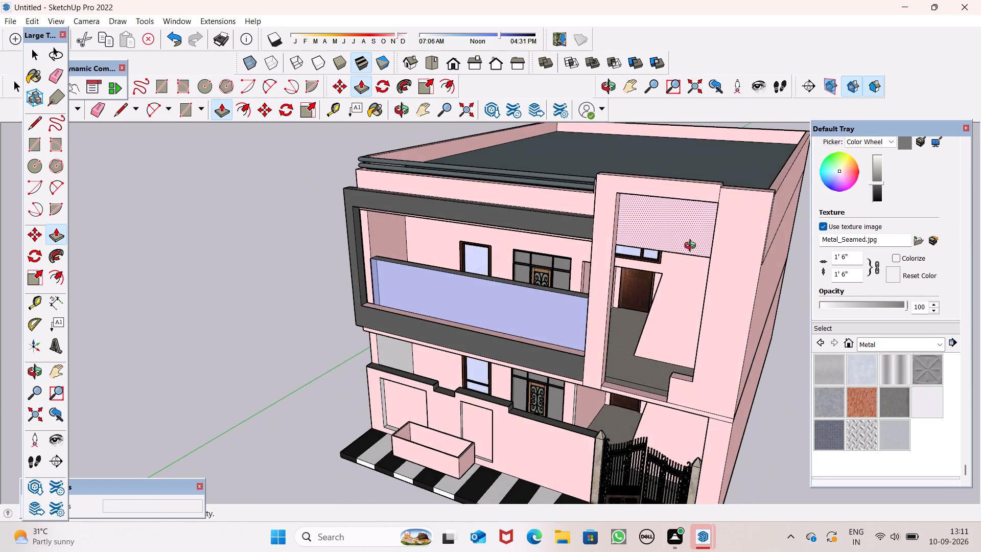
middle_click_drag(692, 247, 686, 310)
scroll(755, 271, "up", 8)
middle_click_drag(755, 270, 765, 312)
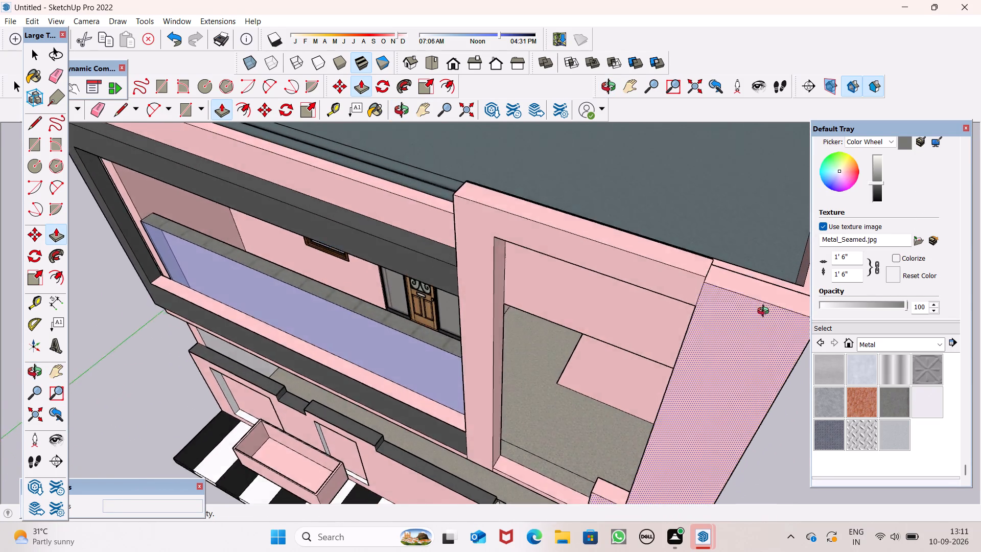
middle_click_drag(765, 312, 776, 348)
scroll(772, 338, "up", 7)
middle_click_drag(773, 330, 632, 257)
left_click_drag(625, 313, 579, 280)
scroll(649, 269, "down", 6)
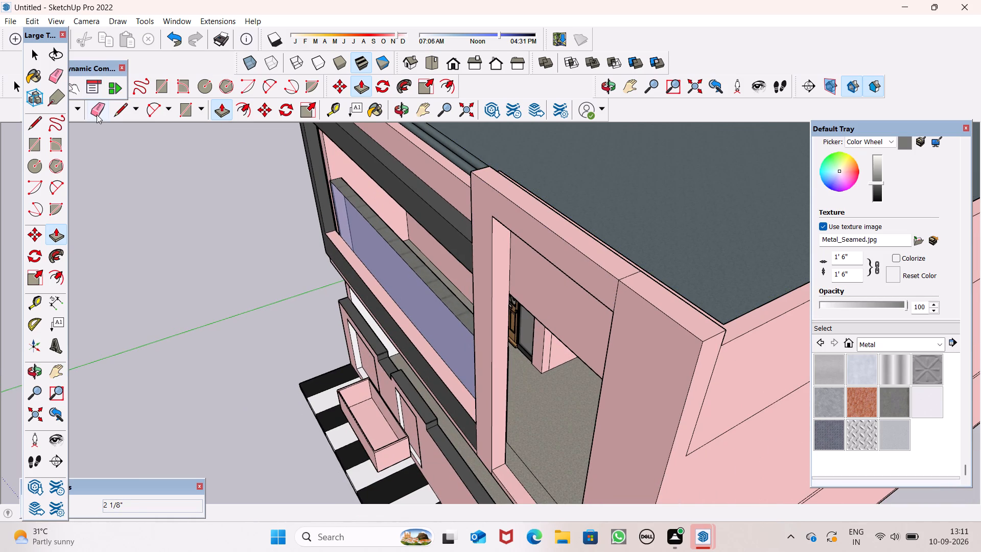
Erase the seam lines between the top beam and the end wall on the front and top faces.
left_click(97, 114)
middle_click_drag(606, 354, 693, 325)
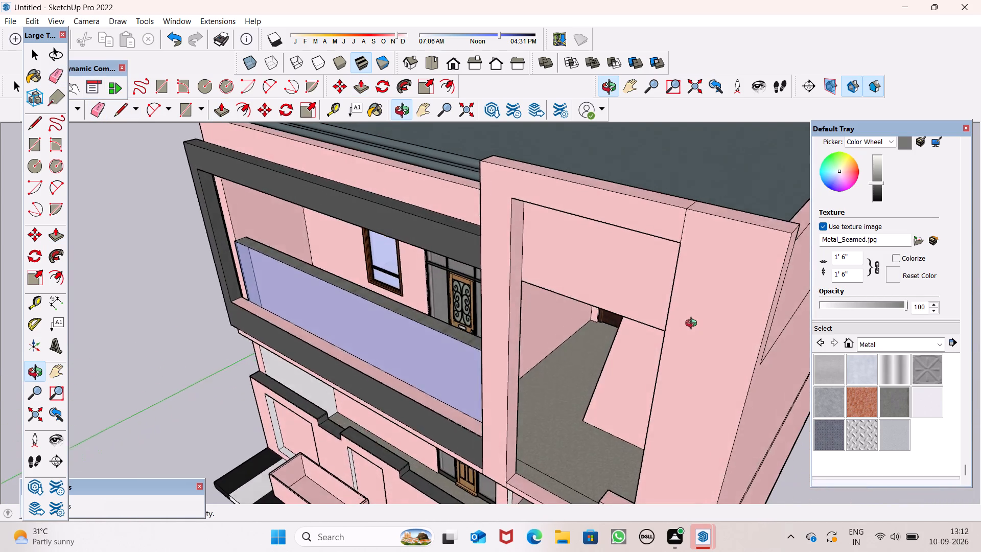
middle_click_drag(693, 325, 743, 310)
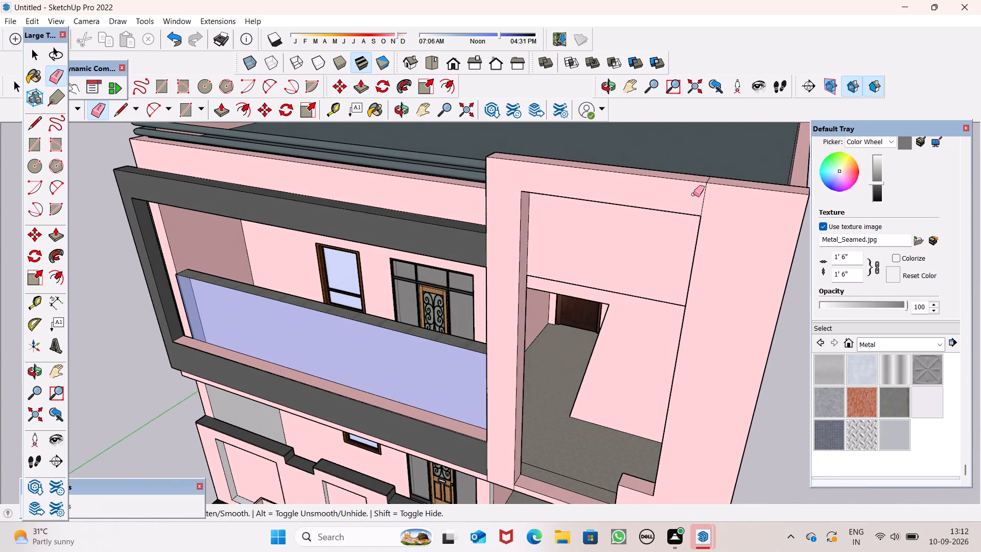
scroll(693, 194, "up", 3)
left_click_drag(705, 193, 712, 194)
middle_click_drag(719, 181, 731, 237)
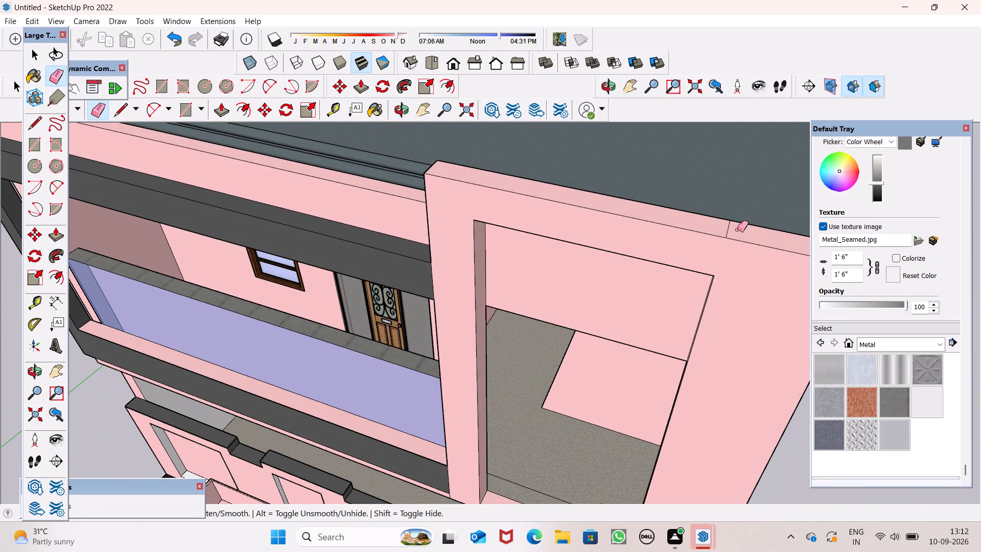
left_click_drag(737, 229, 723, 229)
scroll(735, 199, "down", 14)
middle_click_drag(746, 237, 768, 102)
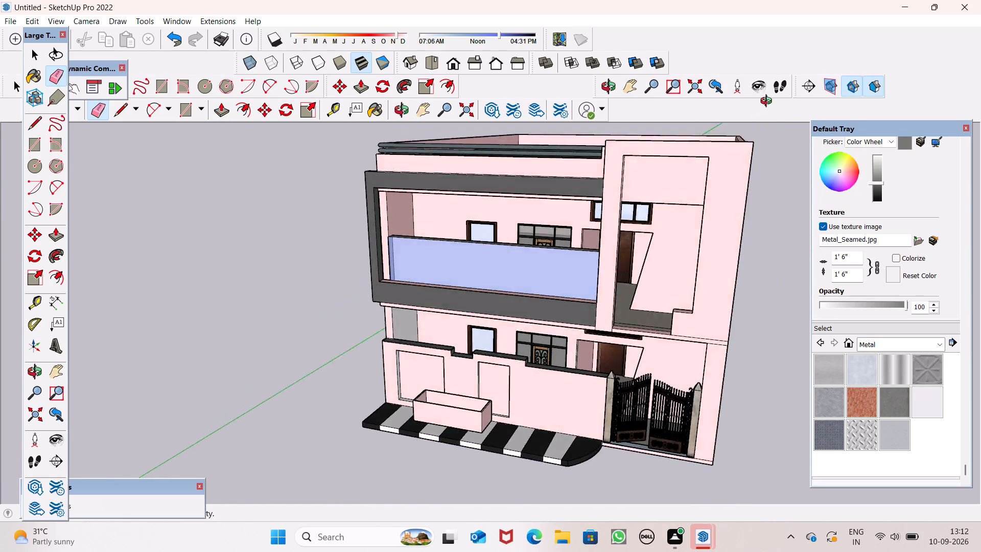
middle_click_drag(768, 102, 772, 85)
key("space")
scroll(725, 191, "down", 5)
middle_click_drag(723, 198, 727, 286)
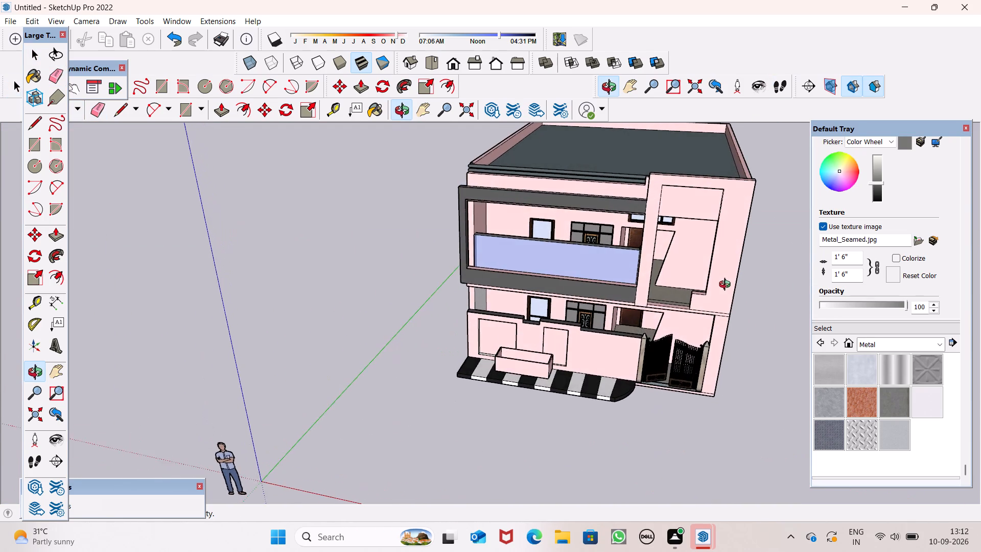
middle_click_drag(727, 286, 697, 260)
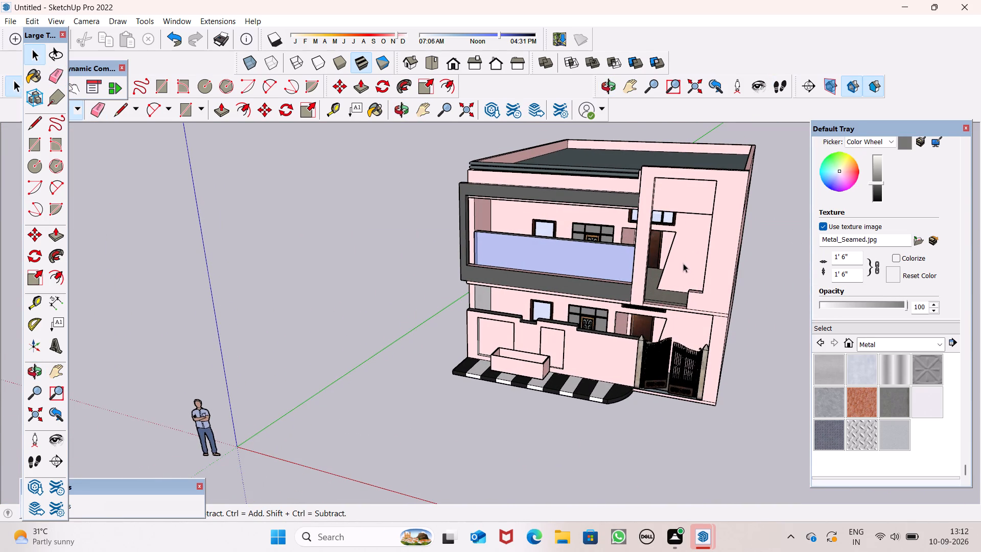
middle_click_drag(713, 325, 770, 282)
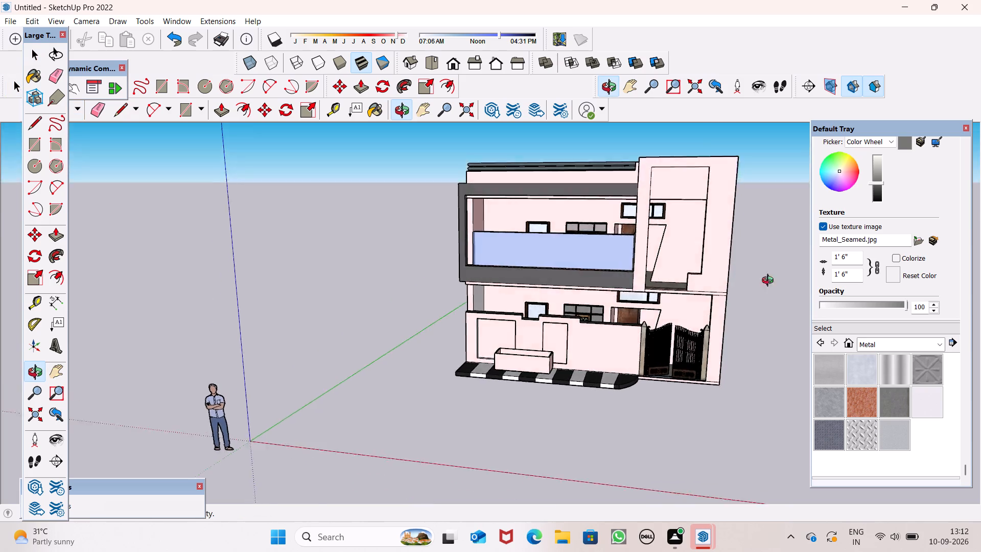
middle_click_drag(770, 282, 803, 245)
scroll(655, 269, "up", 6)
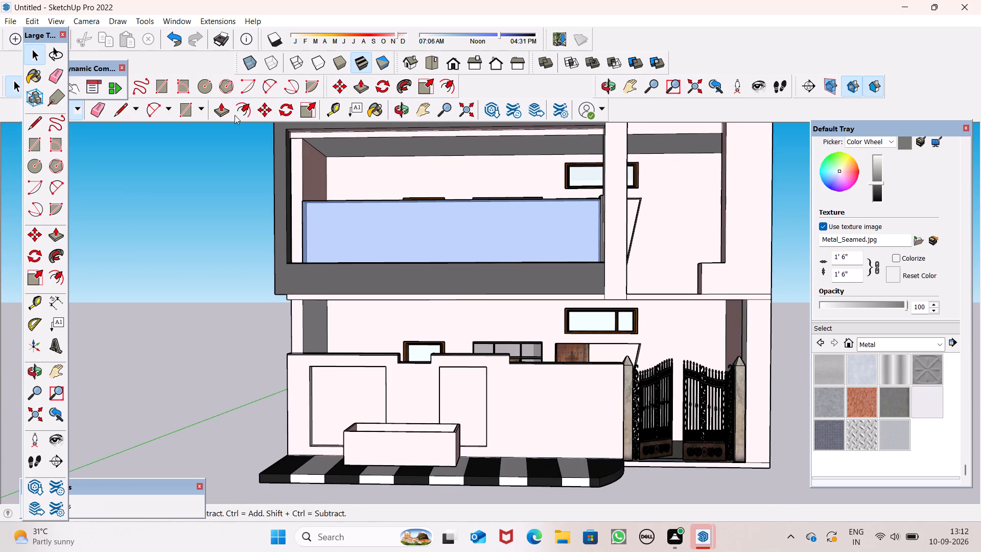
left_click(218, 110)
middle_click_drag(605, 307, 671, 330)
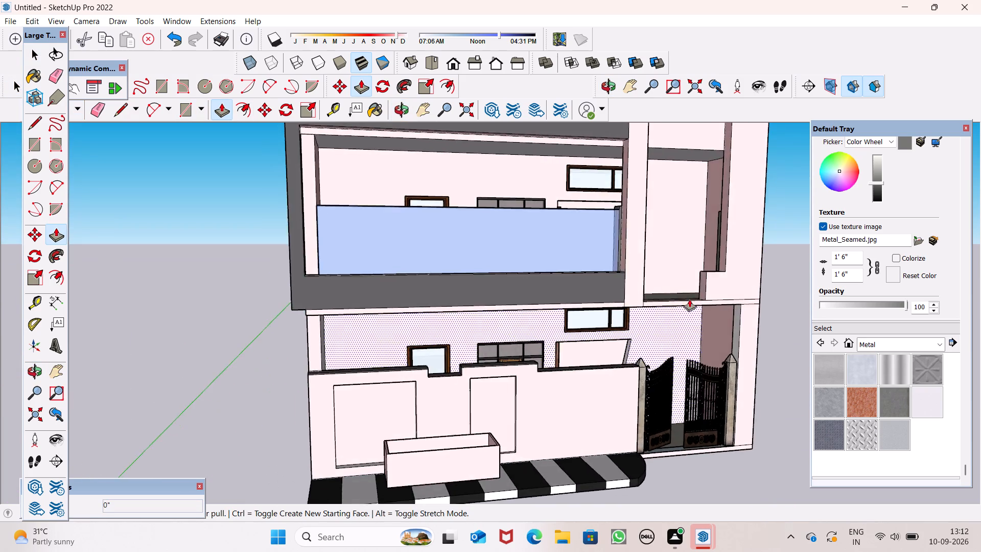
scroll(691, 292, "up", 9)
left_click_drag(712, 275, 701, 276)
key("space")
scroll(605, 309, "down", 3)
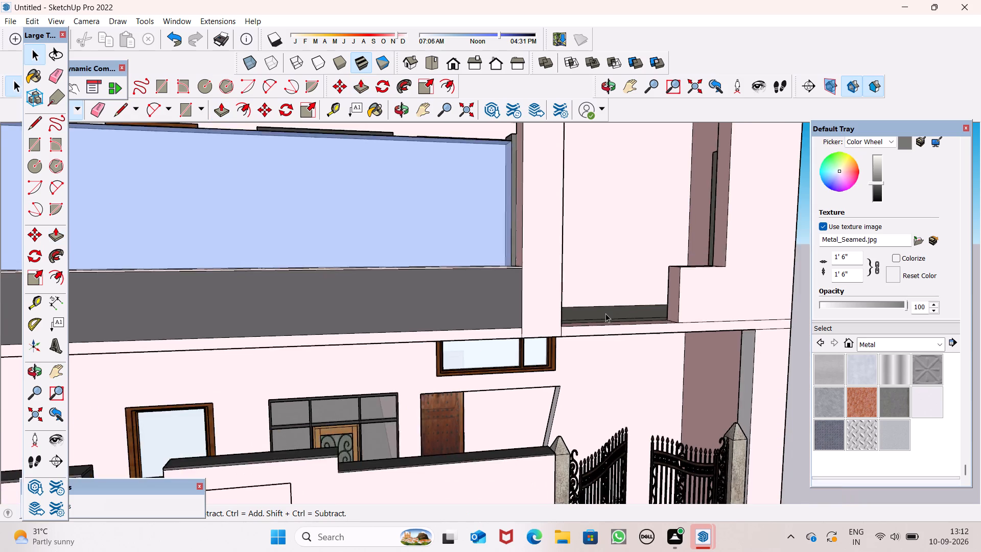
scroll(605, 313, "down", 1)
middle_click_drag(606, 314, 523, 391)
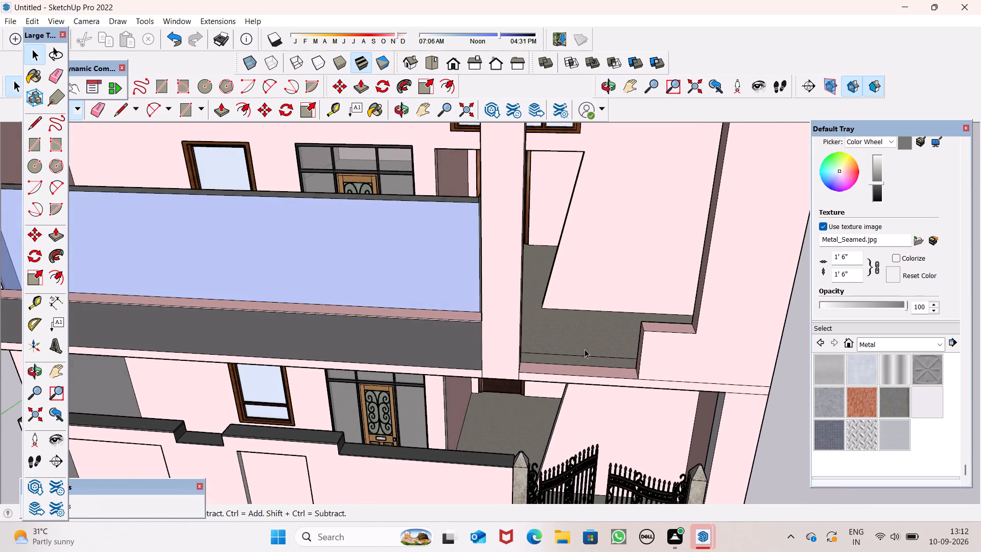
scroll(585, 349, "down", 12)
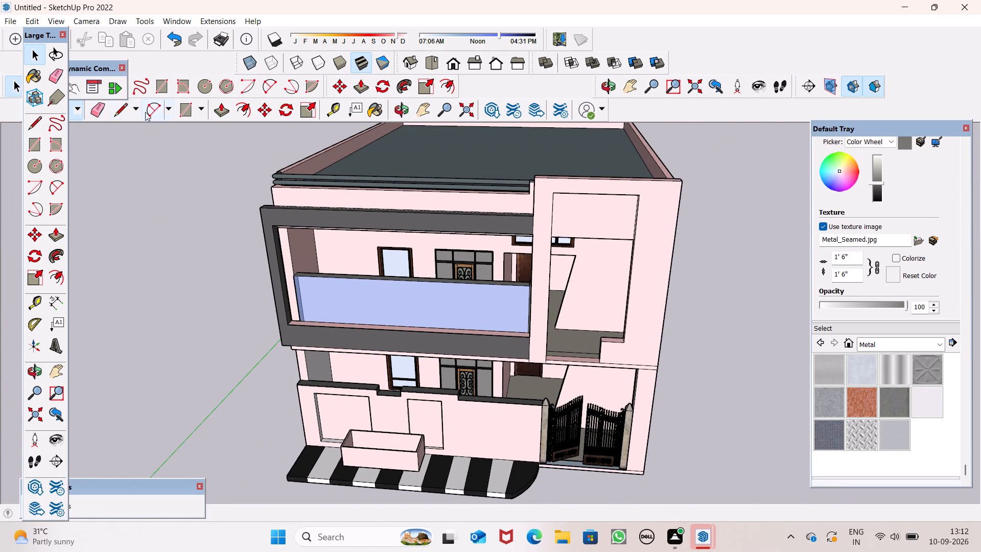
Paint the top face of the low sill at the bottom of the open bay with Color M05.
left_click(217, 112)
scroll(555, 351, "up", 6)
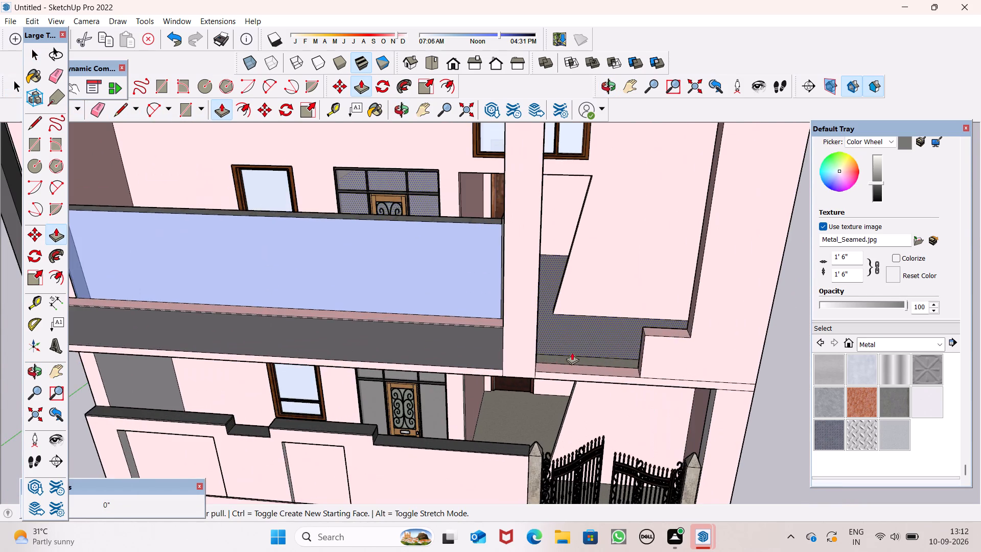
middle_click_drag(572, 352, 571, 386)
scroll(626, 391, "up", 5)
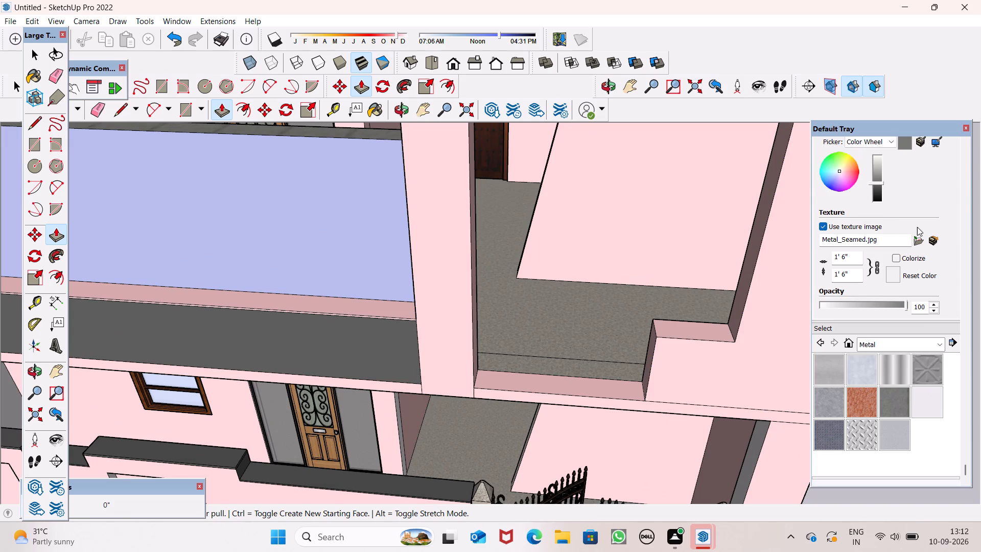
left_click(910, 344)
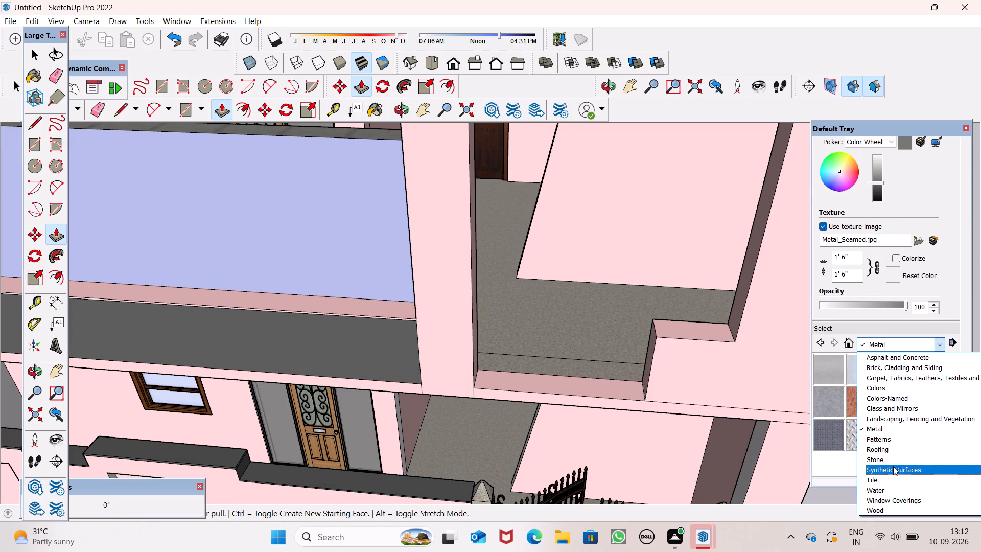
left_click(887, 385)
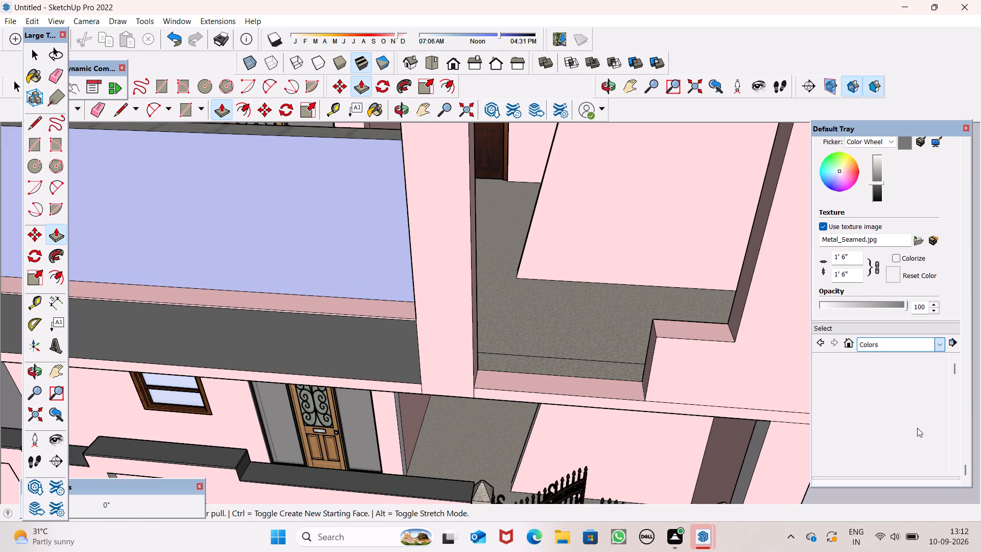
scroll(892, 408, "down", 13)
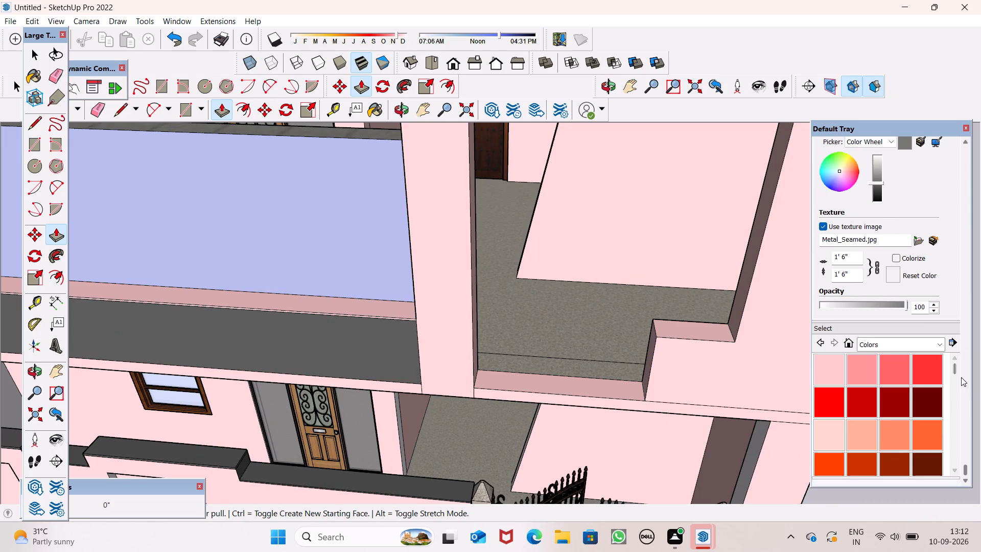
left_click_drag(956, 372, 980, 463)
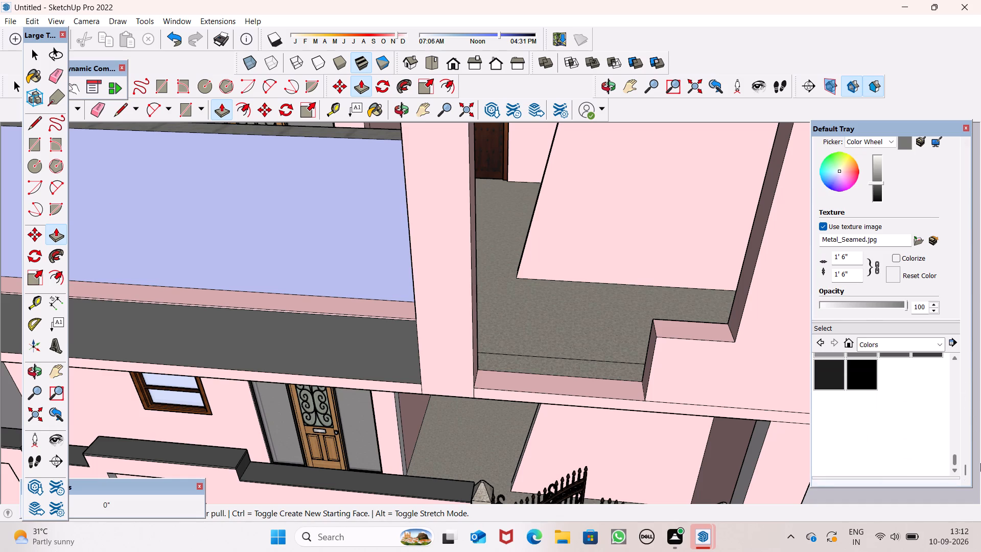
left_click_drag(980, 463, 979, 457)
left_click(866, 398)
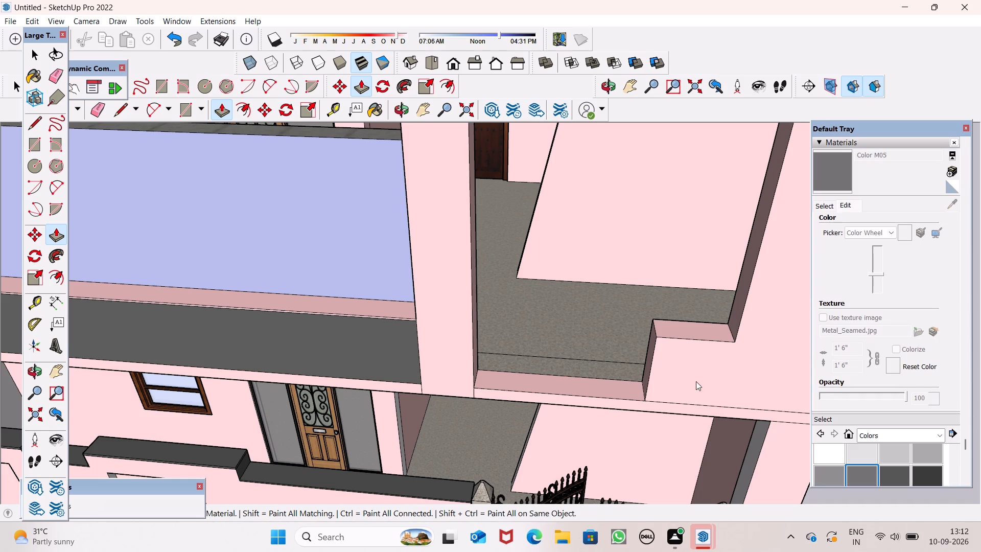
left_click(585, 385)
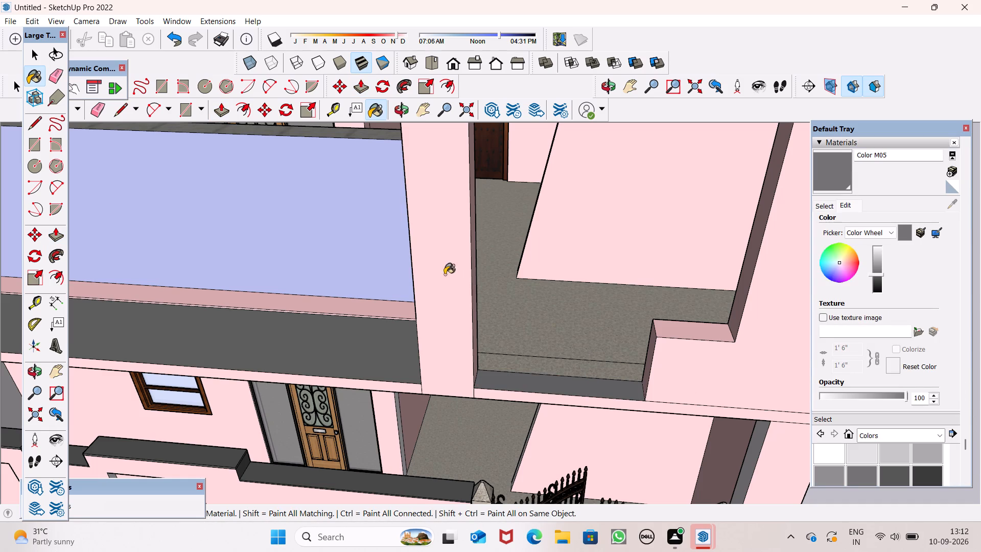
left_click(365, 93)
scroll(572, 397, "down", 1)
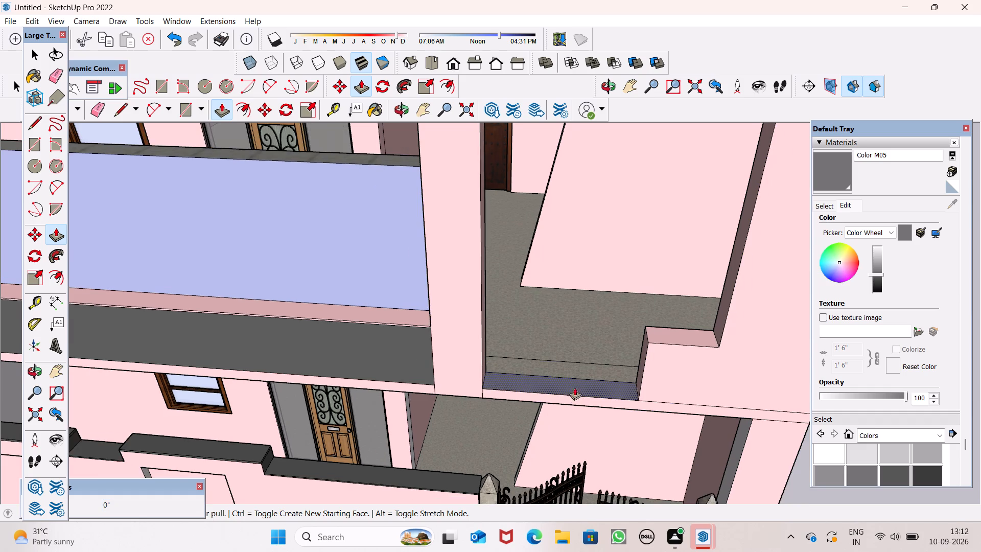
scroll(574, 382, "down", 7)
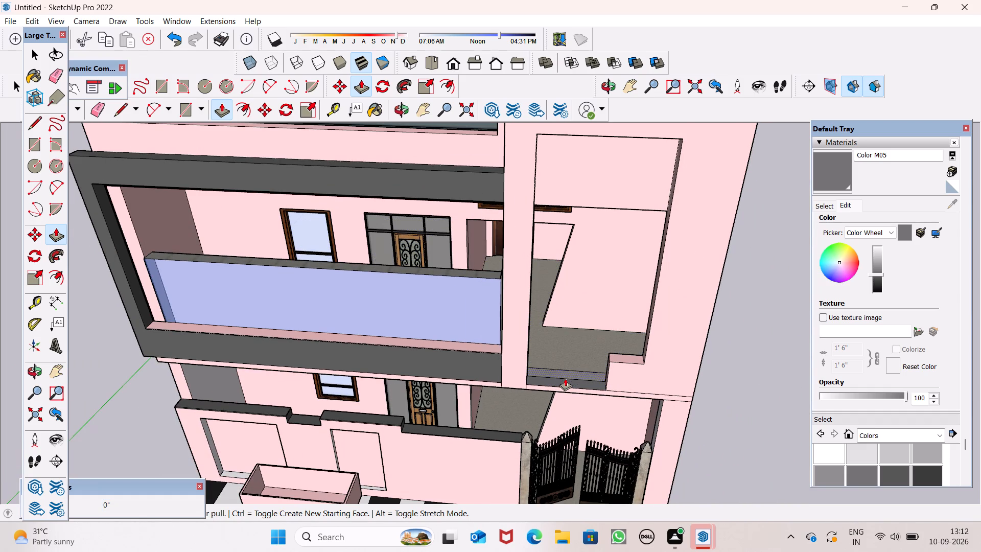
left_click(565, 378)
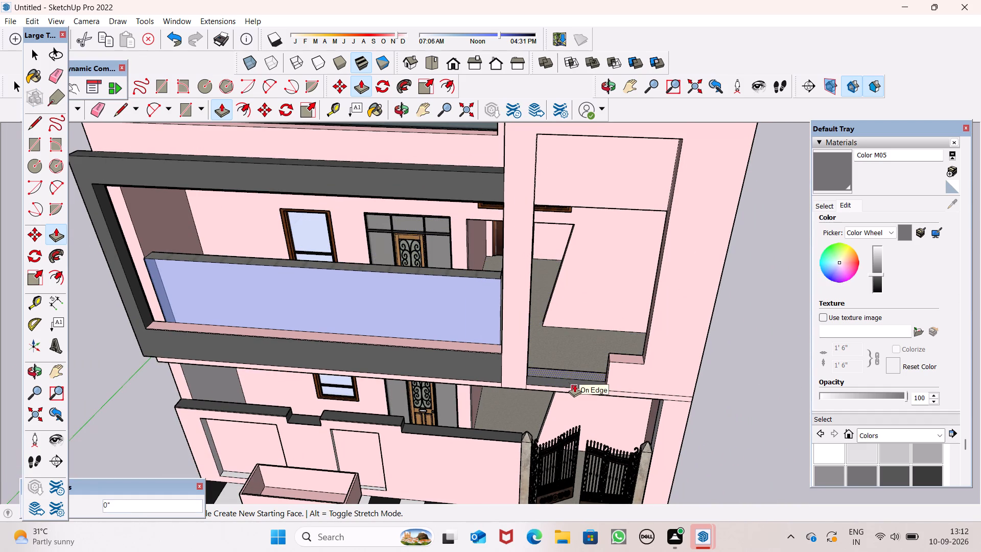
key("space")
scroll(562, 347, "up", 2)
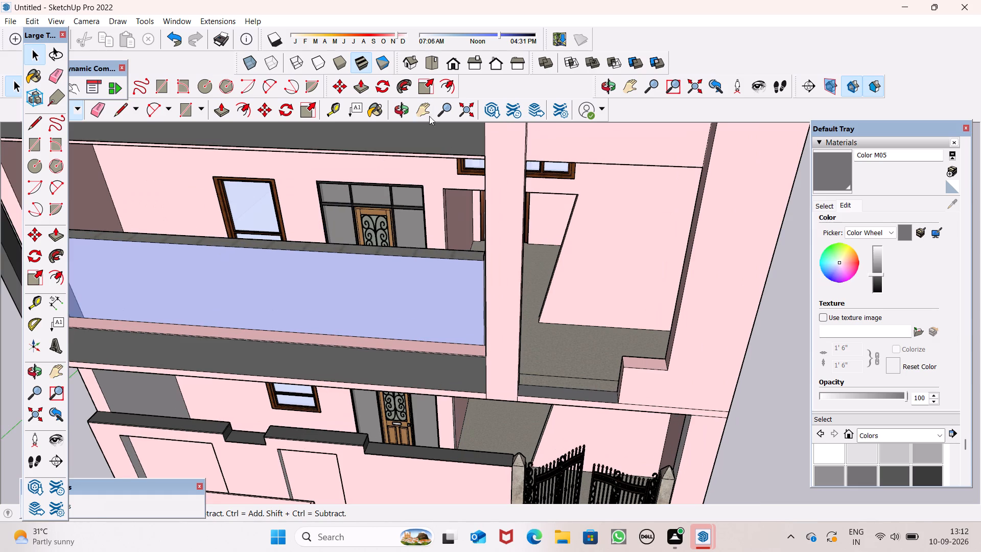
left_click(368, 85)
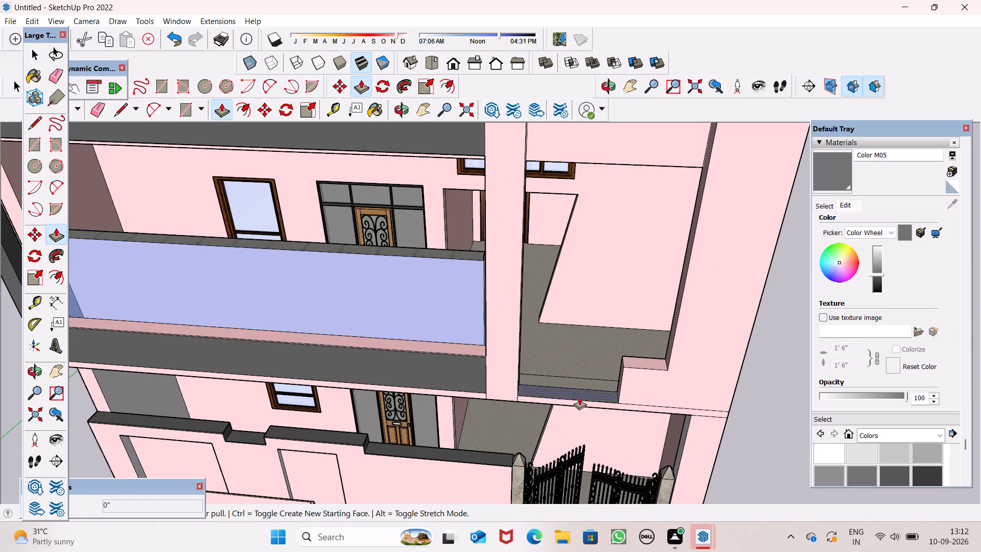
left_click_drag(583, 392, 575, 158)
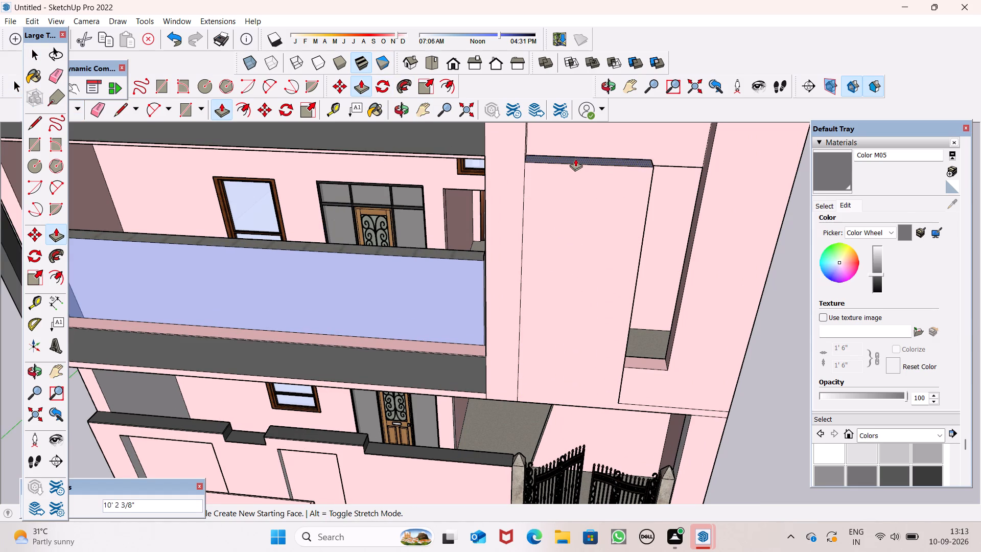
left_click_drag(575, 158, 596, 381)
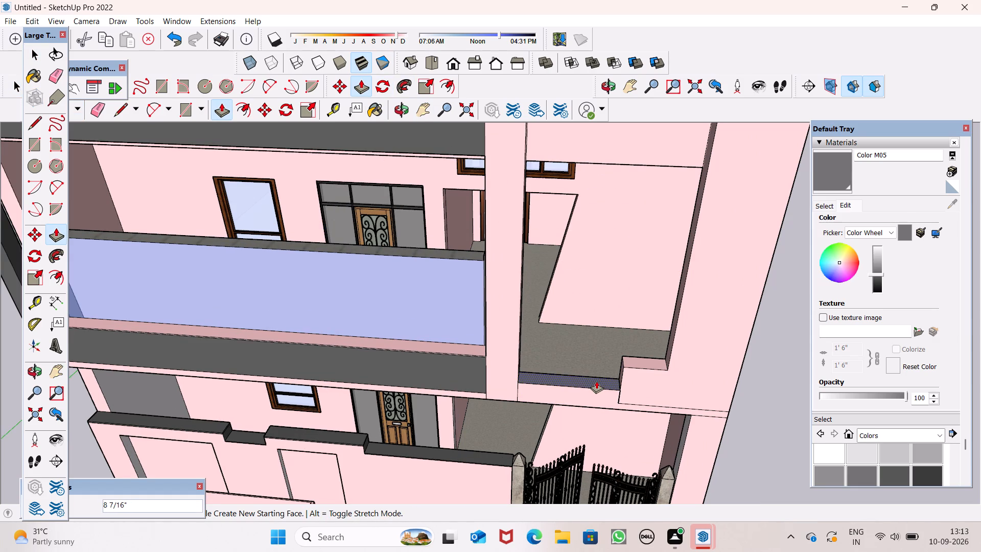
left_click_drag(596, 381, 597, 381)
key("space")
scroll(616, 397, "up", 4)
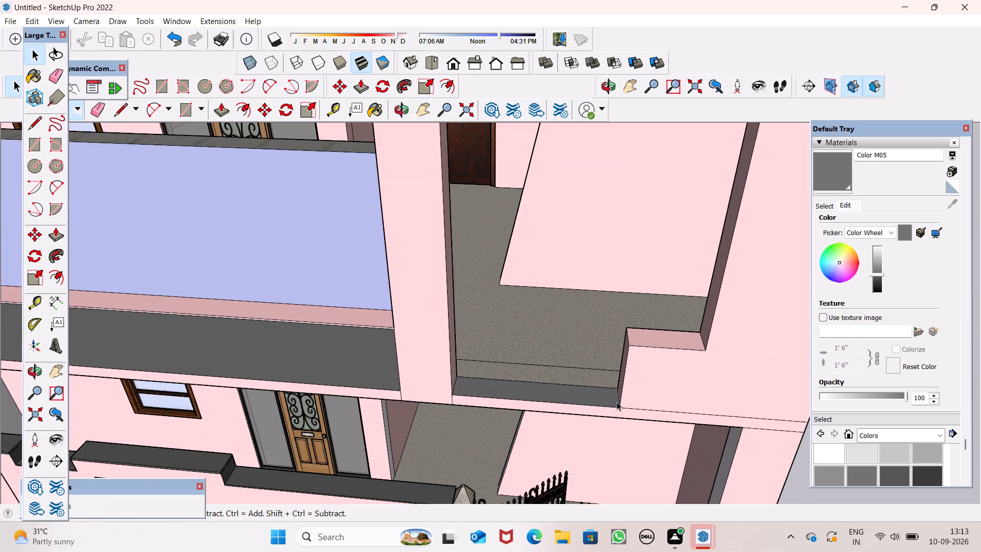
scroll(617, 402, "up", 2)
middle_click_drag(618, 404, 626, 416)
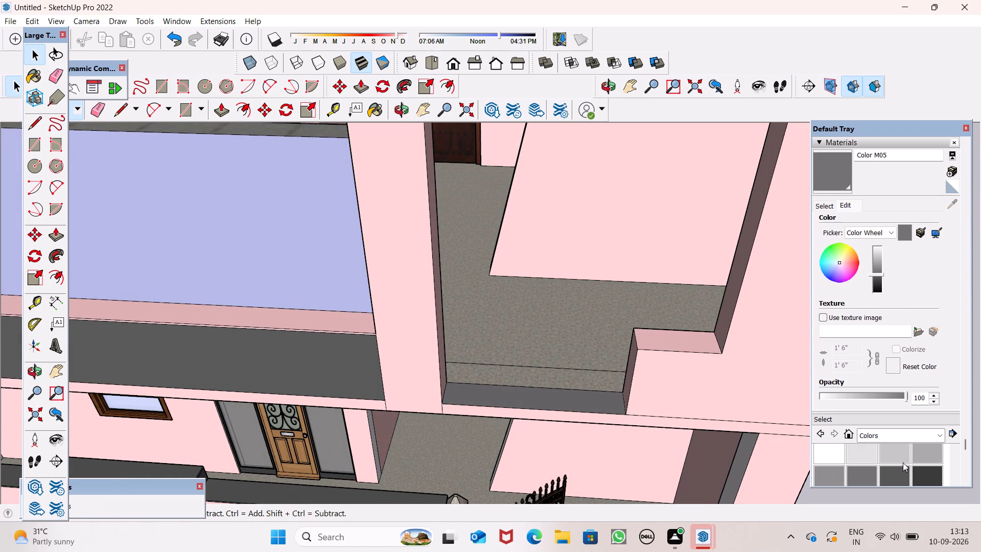
Split the band below the open bay's sill with a 4" line at the opening's corner and paint the sill's front with Color M06.
left_click_drag(898, 472, 894, 472)
left_click(123, 111)
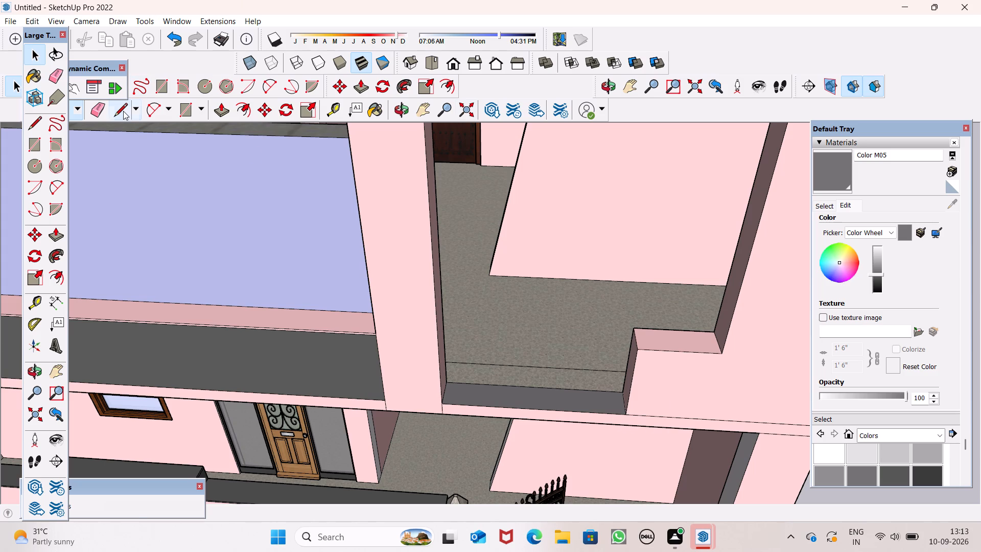
left_click(625, 418)
left_click(623, 424)
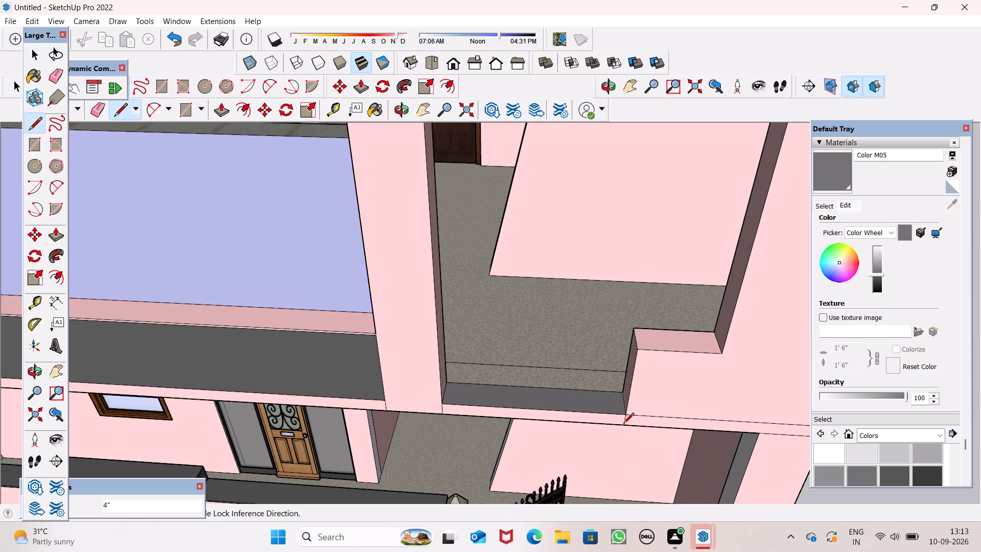
key("space")
left_click(890, 473)
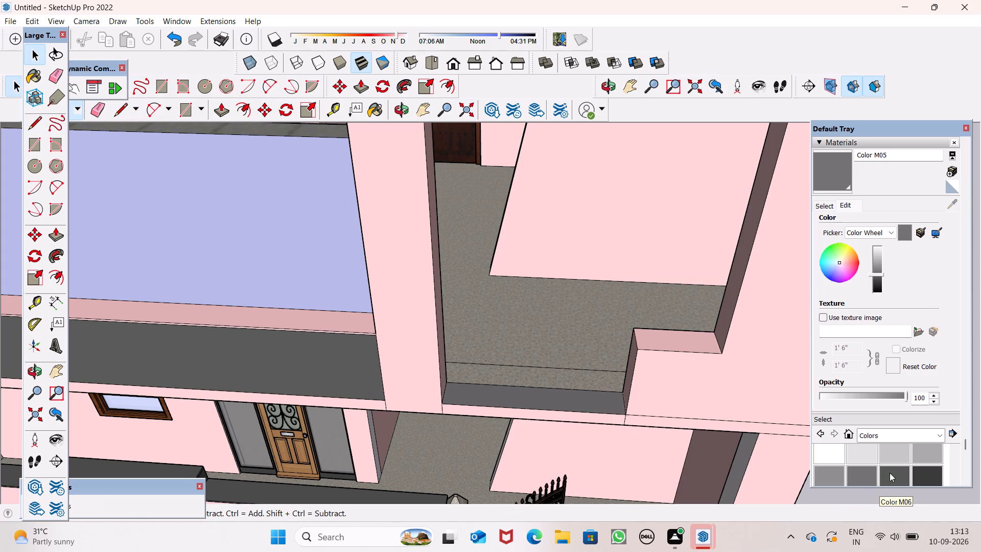
left_click(576, 418)
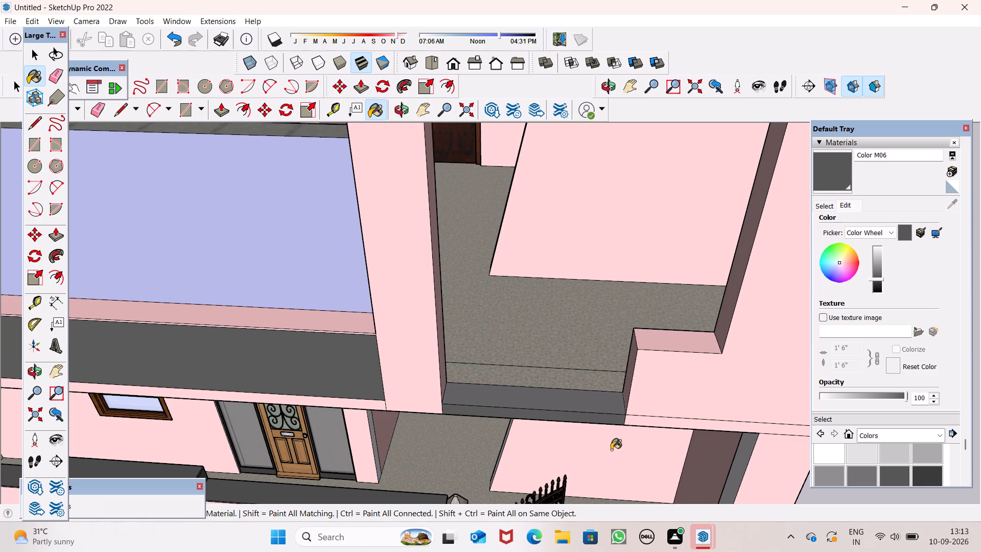
Push/Pull the top face of the grey sill up about 2' 1 1/4" to form a low panel in the open bay.
middle_click_drag(597, 427, 589, 493)
scroll(598, 456, "up", 7)
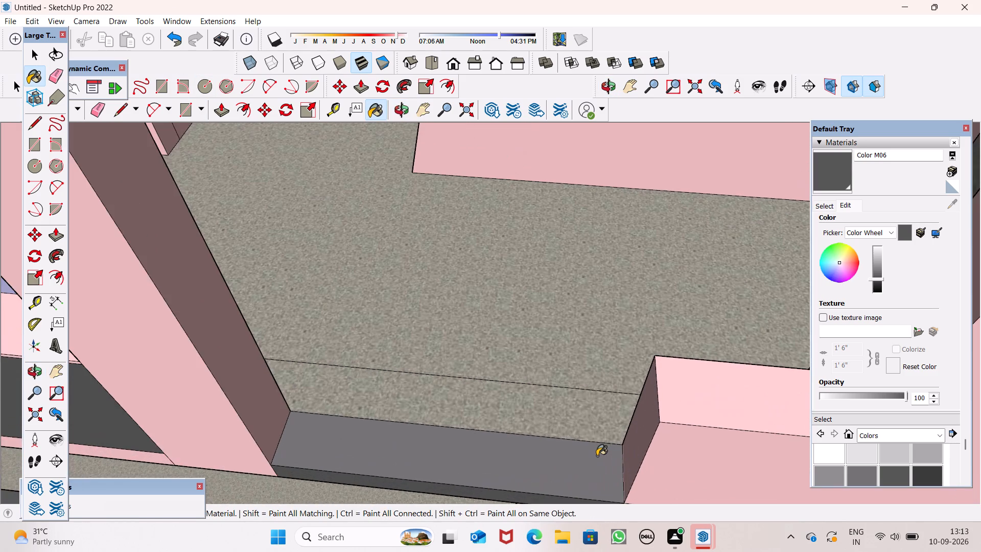
middle_click_drag(596, 456, 615, 551)
scroll(510, 439, "up", 6)
middle_click_drag(496, 412, 517, 446)
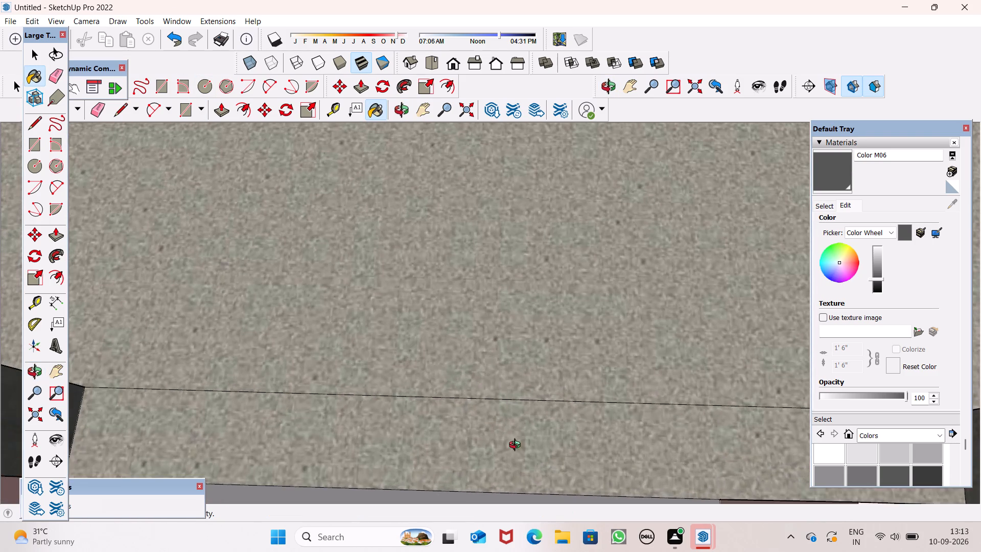
middle_click_drag(517, 446, 633, 484)
scroll(480, 367, "down", 11)
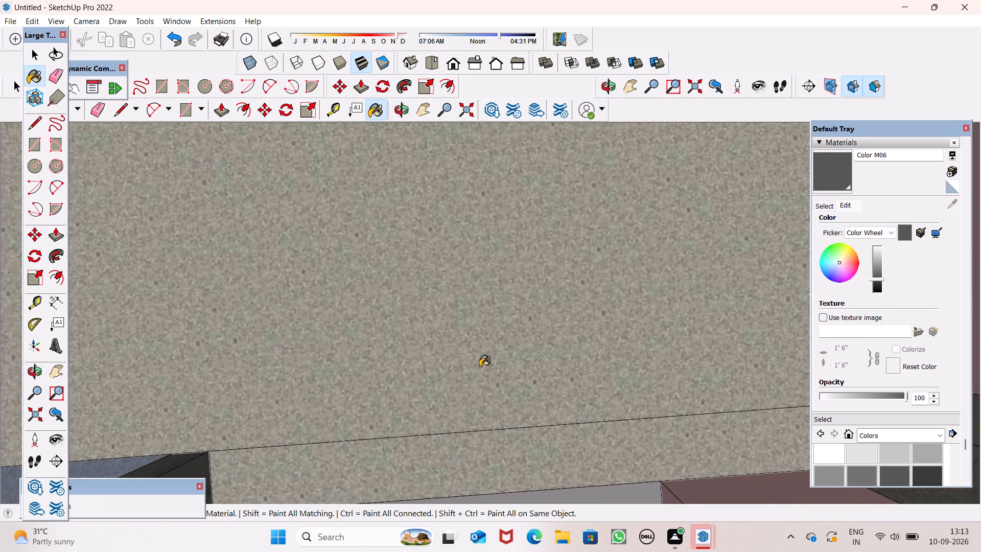
scroll(480, 366, "down", 7)
middle_click_drag(564, 451, 541, 406)
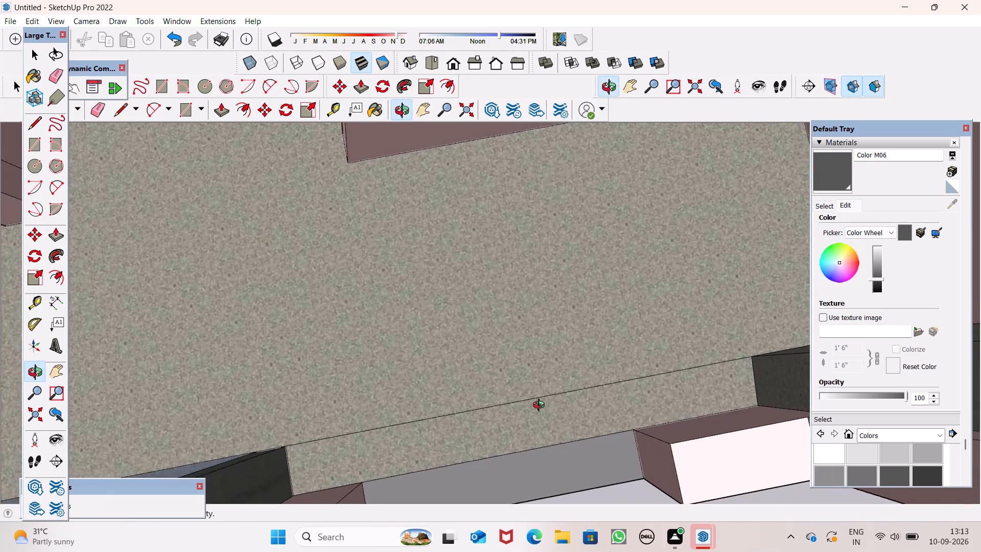
middle_click_drag(541, 406, 524, 289)
middle_click_drag(583, 455, 544, 357)
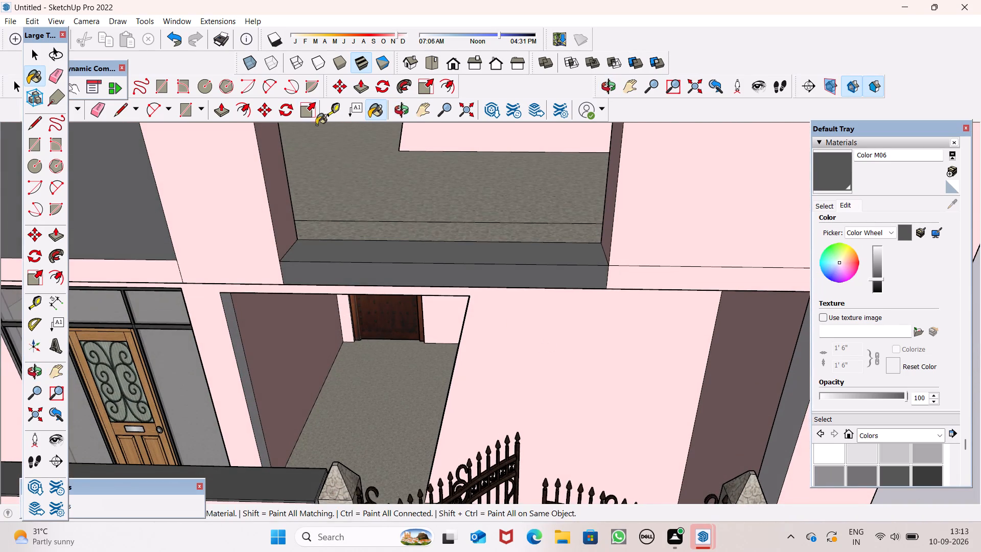
left_click(221, 114)
left_click_drag(343, 248, 342, 114)
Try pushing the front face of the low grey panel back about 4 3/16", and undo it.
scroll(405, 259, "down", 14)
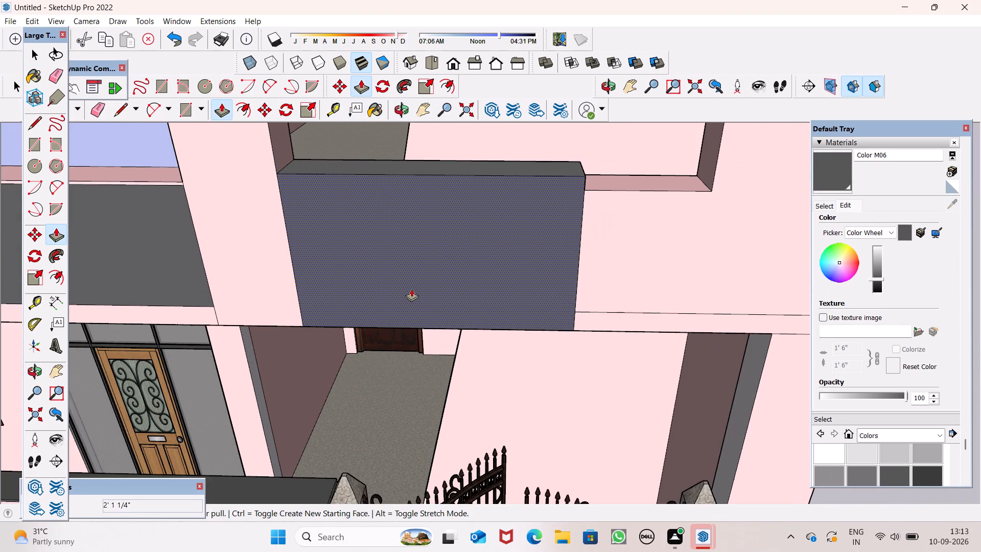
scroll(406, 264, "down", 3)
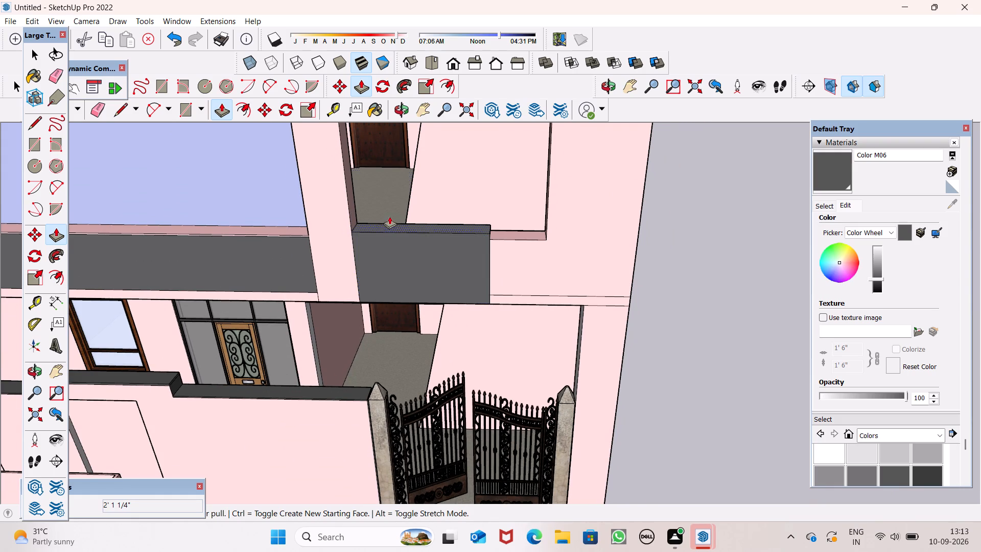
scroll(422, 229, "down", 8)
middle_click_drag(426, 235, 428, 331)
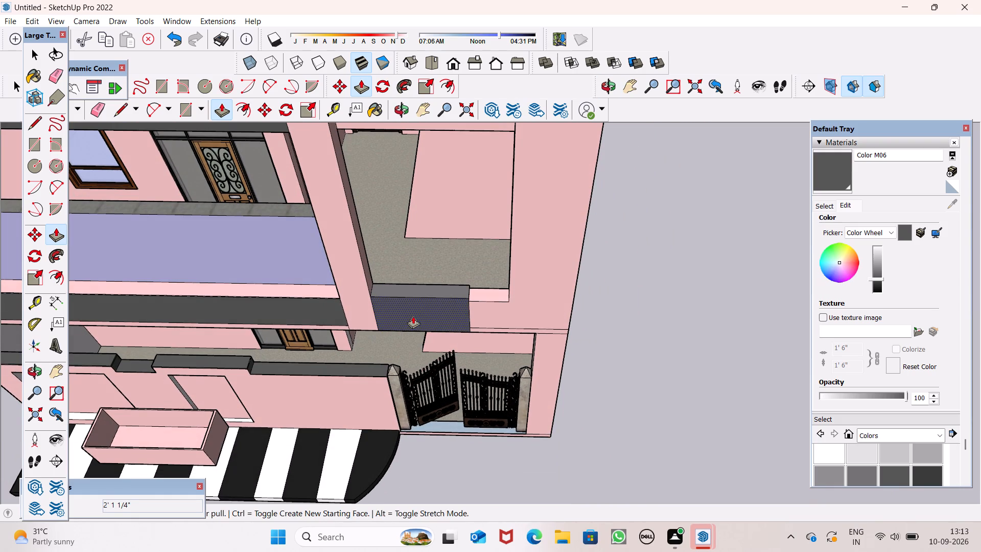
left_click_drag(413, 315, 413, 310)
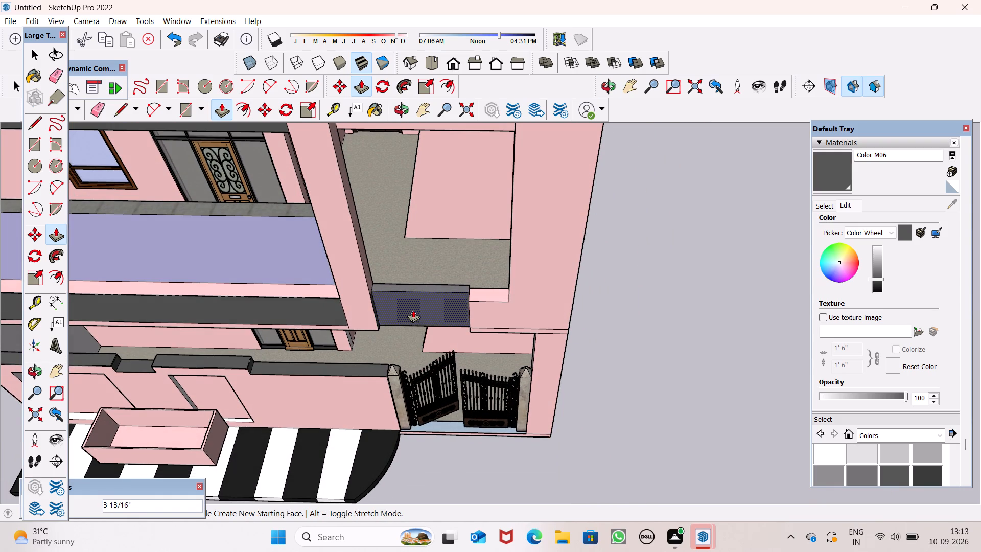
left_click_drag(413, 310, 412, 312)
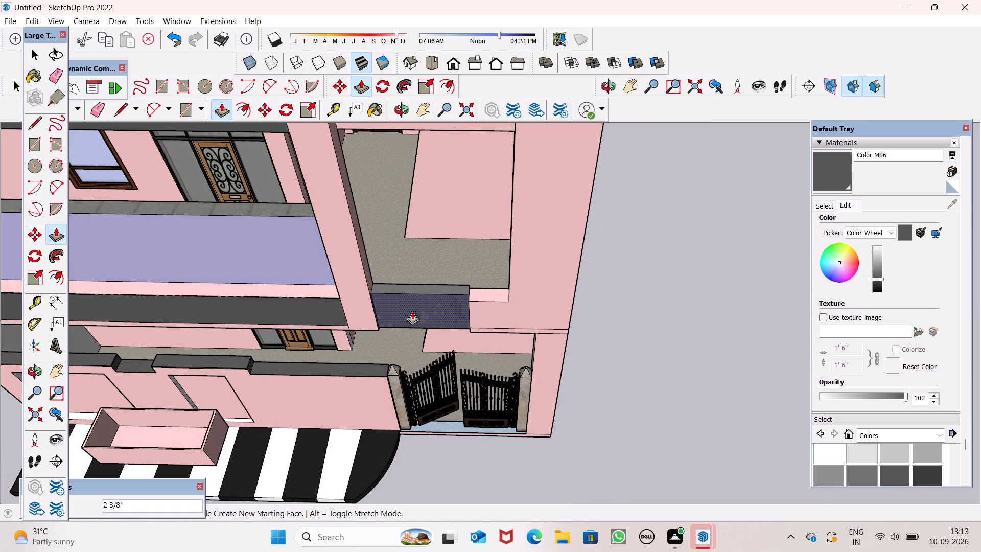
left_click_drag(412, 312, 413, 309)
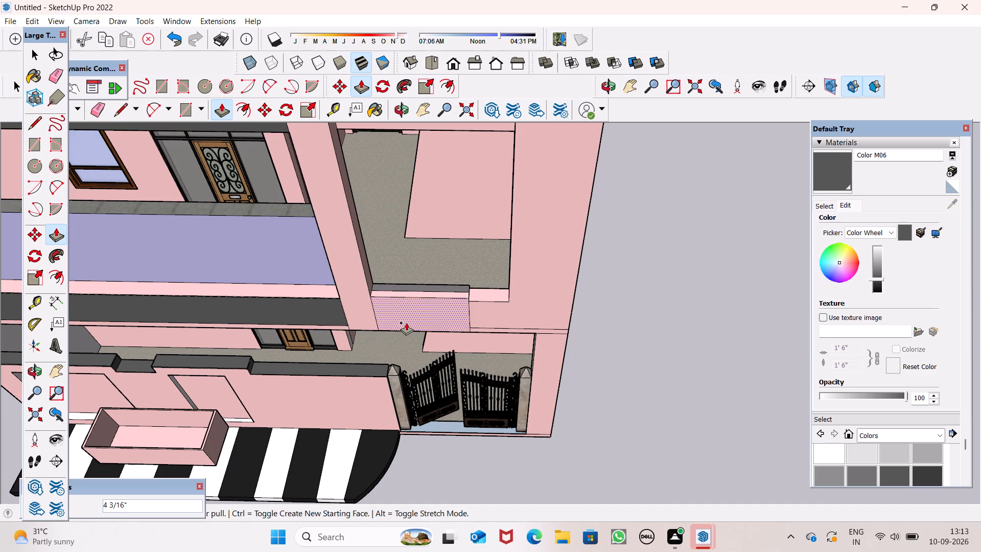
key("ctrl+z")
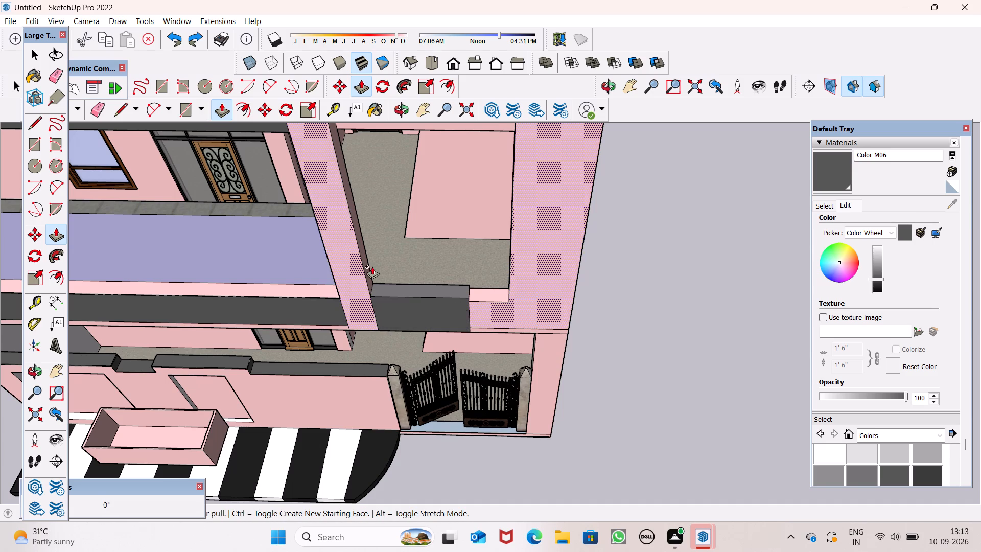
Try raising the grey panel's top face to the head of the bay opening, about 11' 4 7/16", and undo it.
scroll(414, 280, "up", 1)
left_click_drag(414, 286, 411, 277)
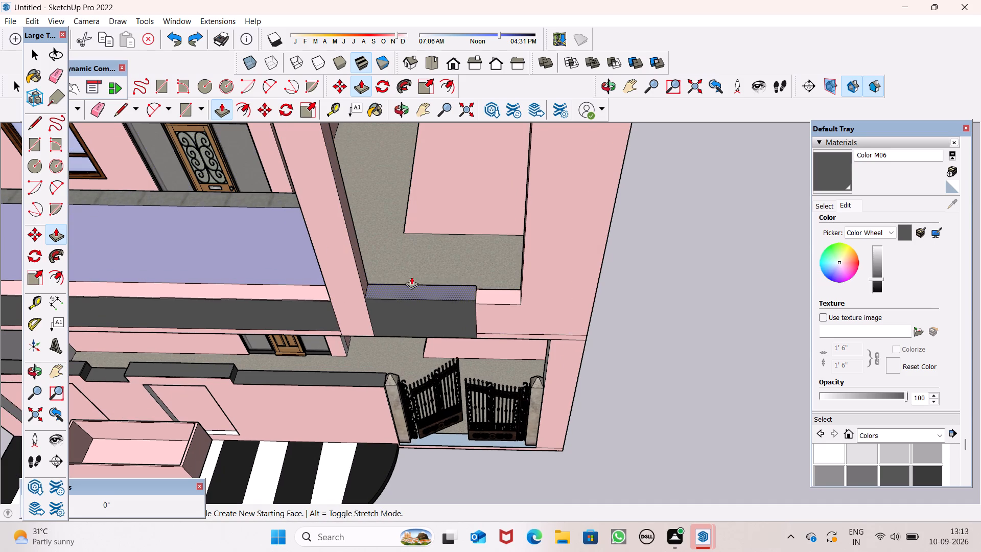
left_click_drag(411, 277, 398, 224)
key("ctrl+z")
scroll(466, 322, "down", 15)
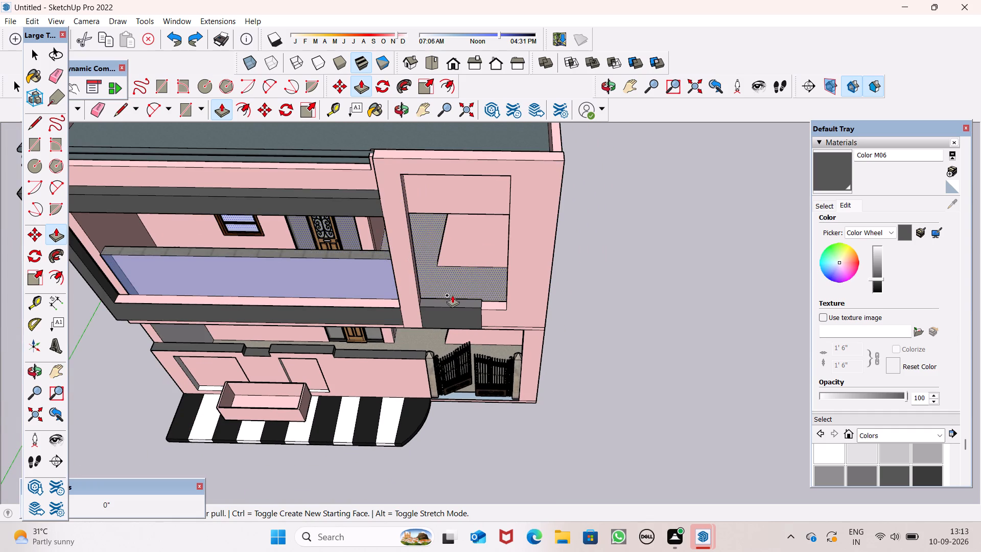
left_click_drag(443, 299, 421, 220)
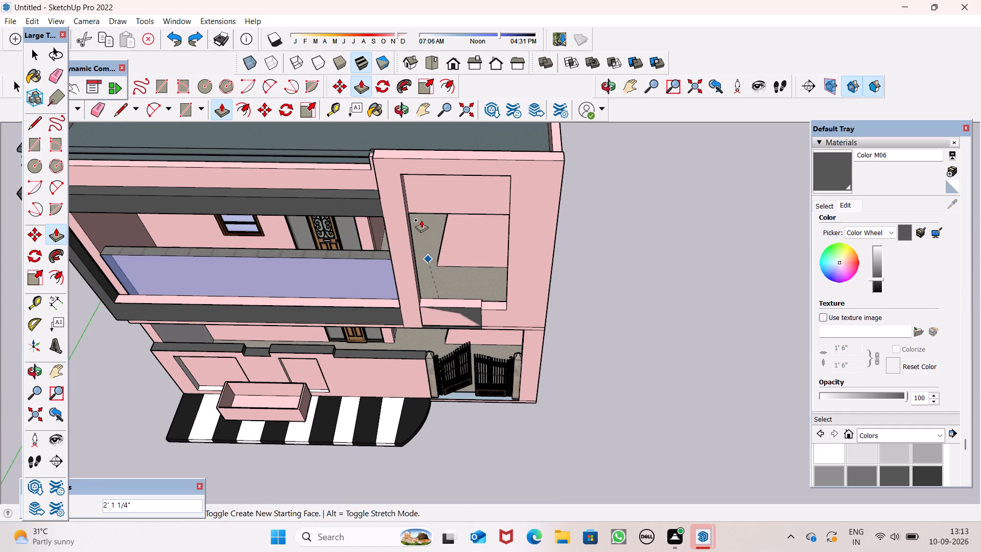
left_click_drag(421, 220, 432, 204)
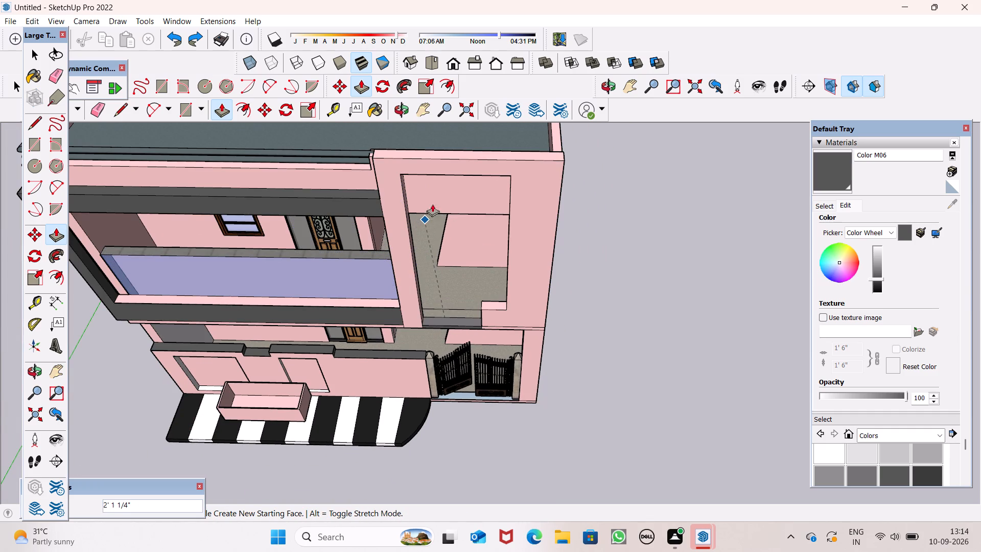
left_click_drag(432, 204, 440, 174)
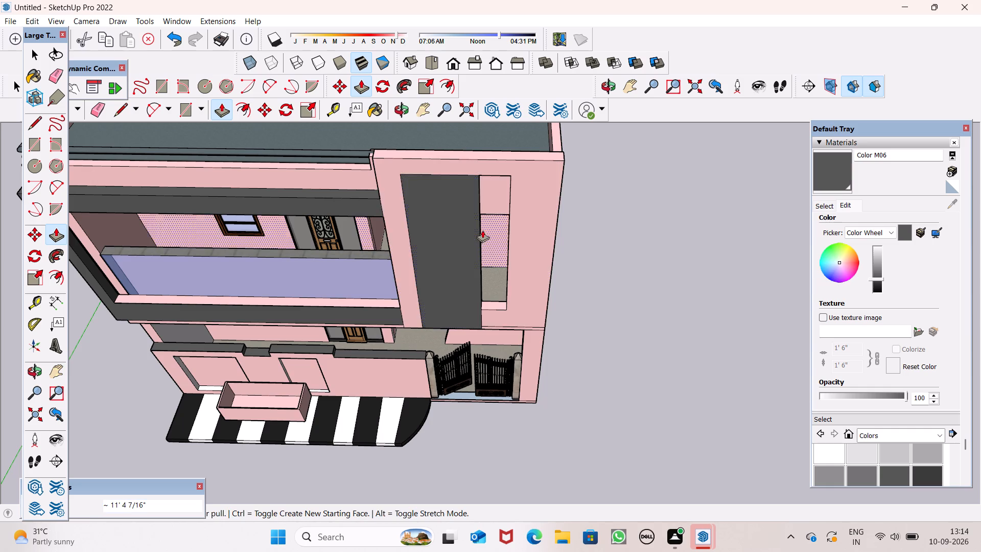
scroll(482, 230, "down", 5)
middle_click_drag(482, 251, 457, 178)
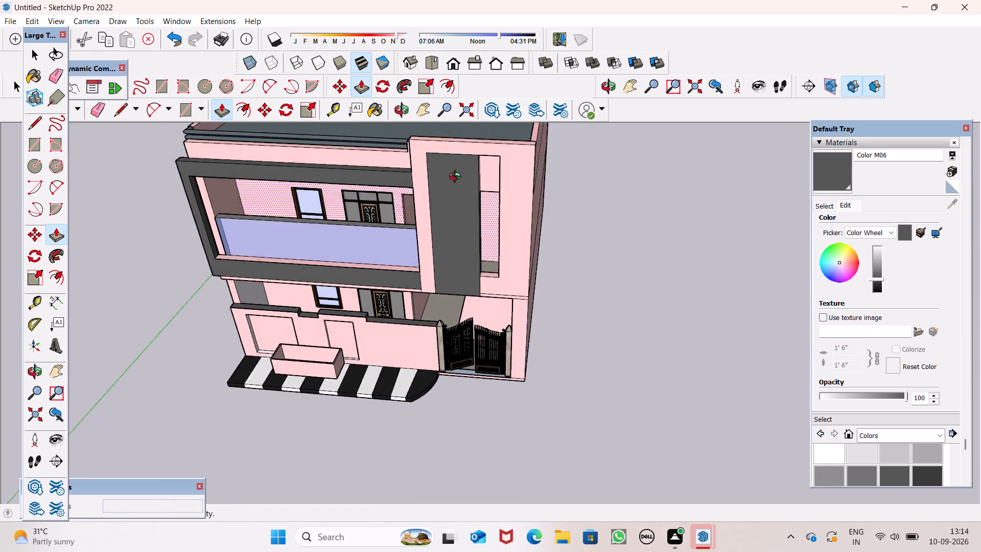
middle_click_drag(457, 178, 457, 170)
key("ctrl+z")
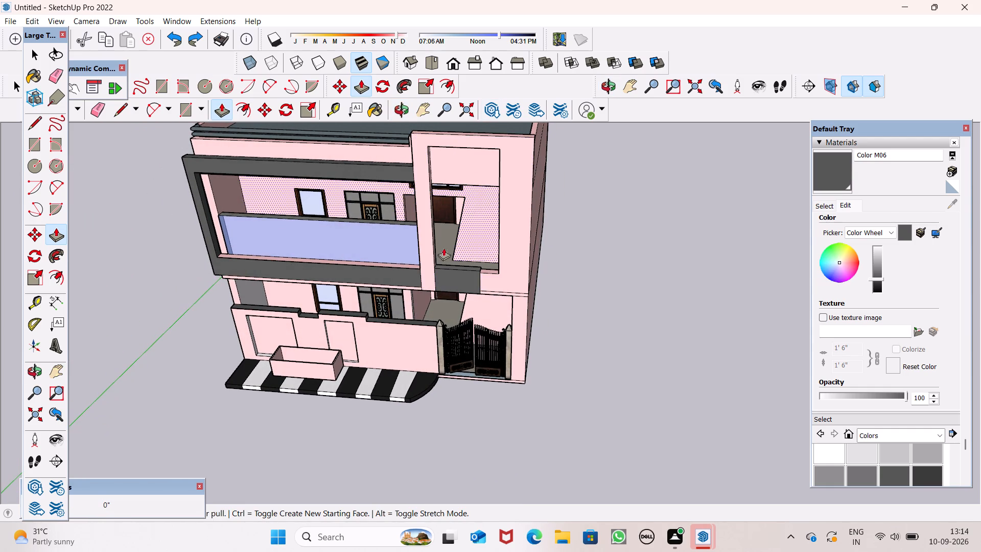
Push/Pull the top face of the low grey panel up about 9' 9 3/4", stopping short of the opening's head.
scroll(449, 259, "up", 4)
scroll(449, 259, "down", 1)
scroll(449, 259, "up", 6)
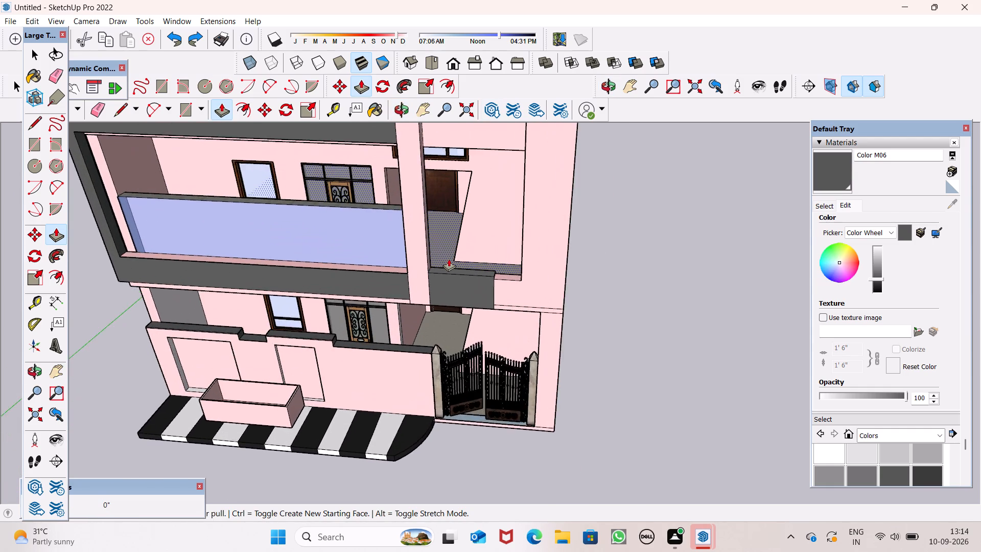
scroll(449, 259, "up", 7)
scroll(647, 281, "down", 16)
scroll(643, 300, "down", 7)
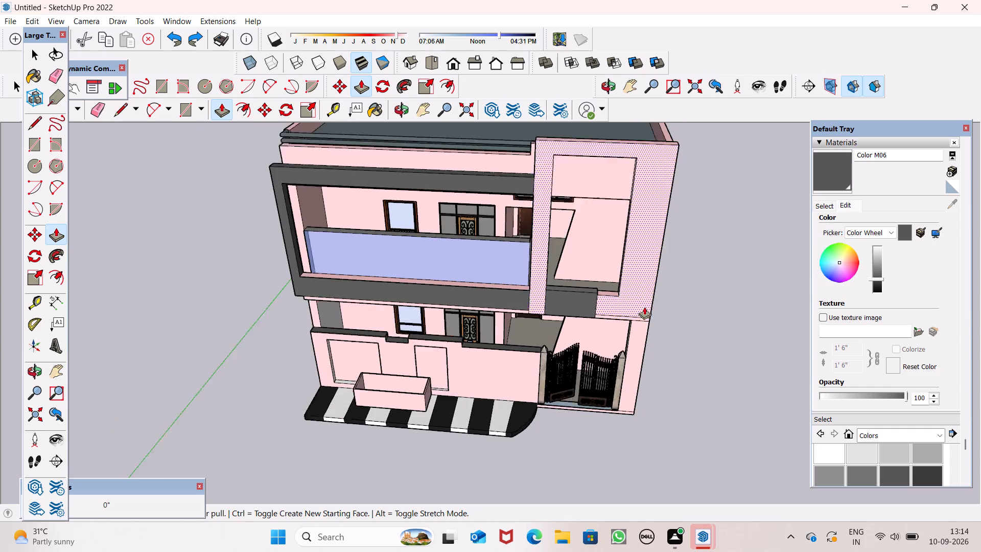
scroll(644, 307, "down", 9)
middle_click_drag(657, 302, 496, 375)
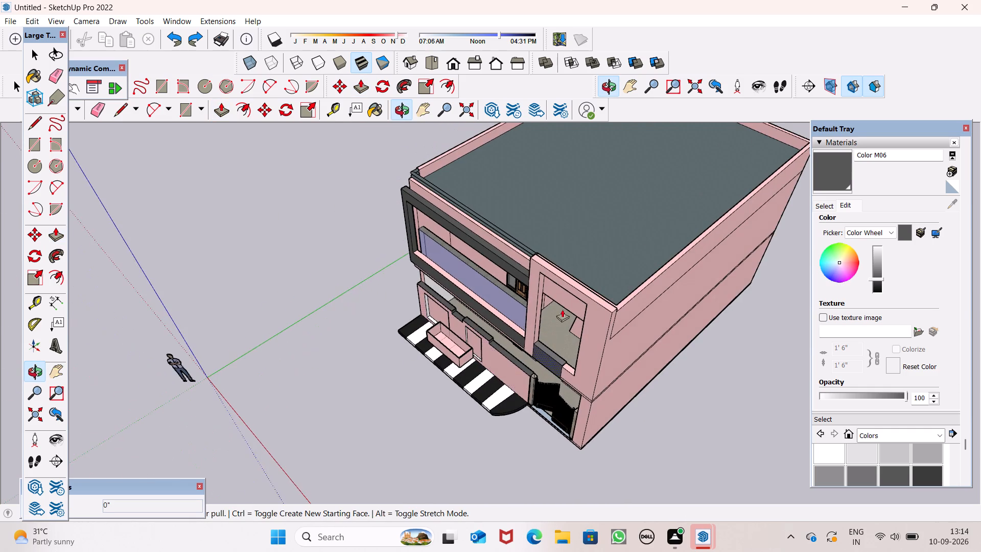
scroll(562, 304, "up", 14)
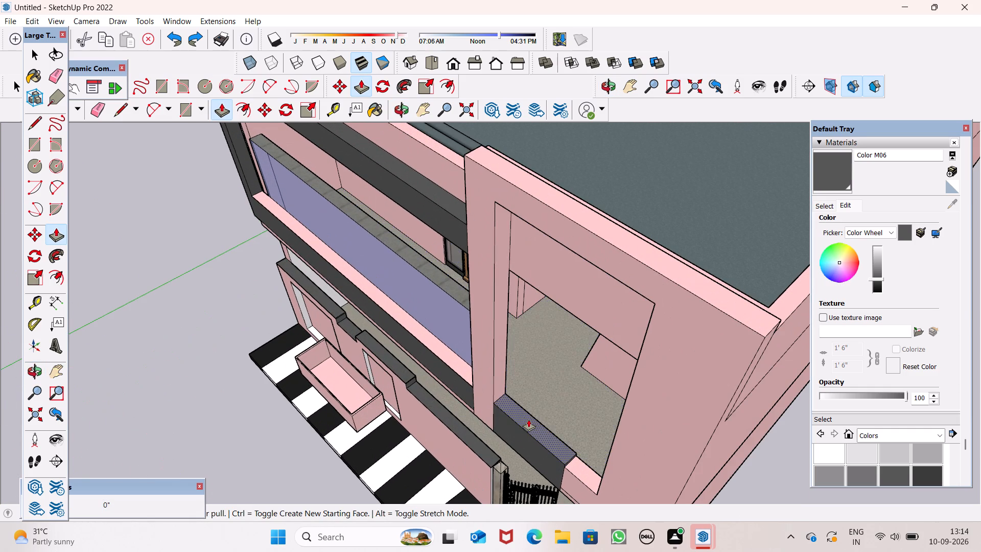
left_click_drag(526, 420, 543, 258)
Examine the tall grey panel's height and top edge against the bay opening and the balcony frame from several angles.
scroll(544, 272, "down", 5)
middle_click_drag(605, 350, 624, 316)
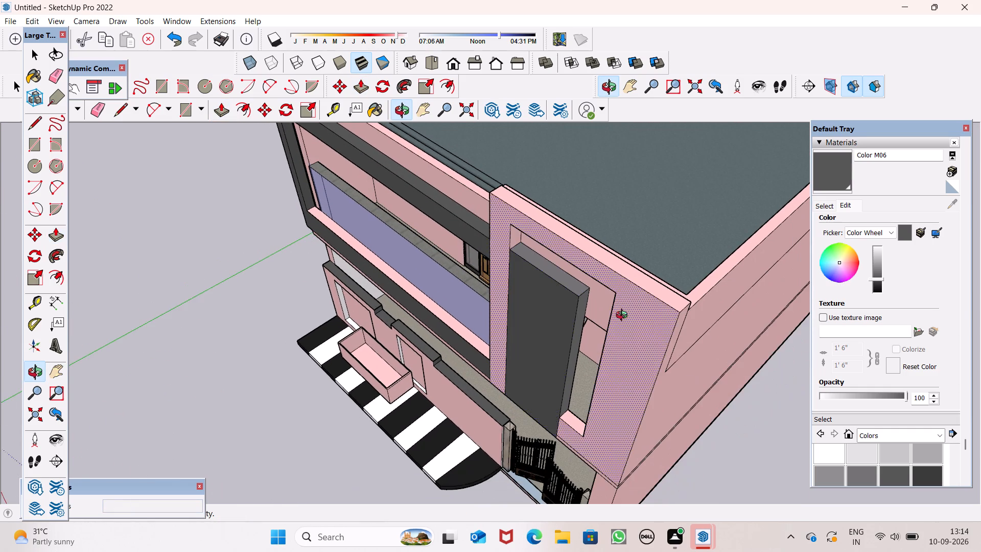
middle_click_drag(624, 316, 698, 164)
scroll(715, 193, "down", 17)
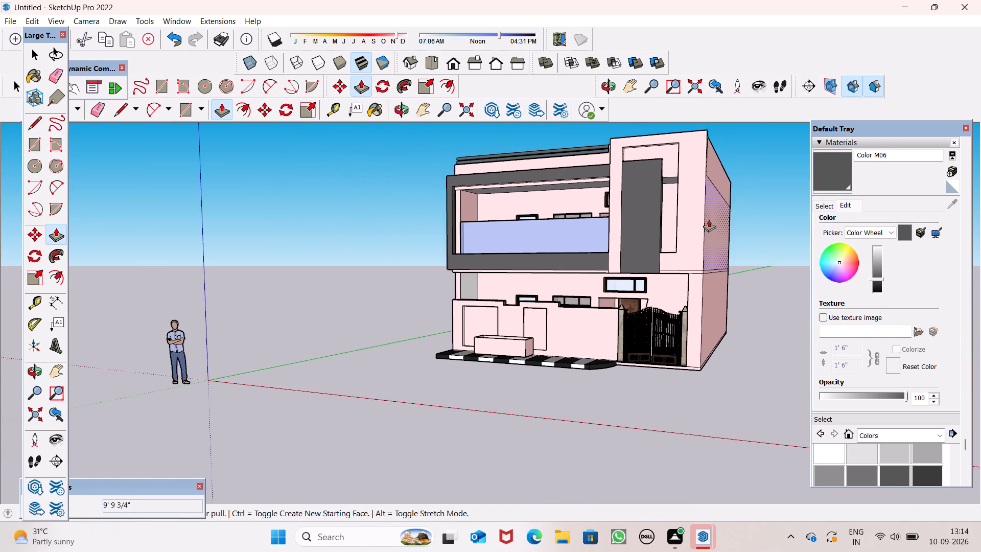
middle_click_drag(709, 231, 764, 262)
scroll(673, 160, "up", 16)
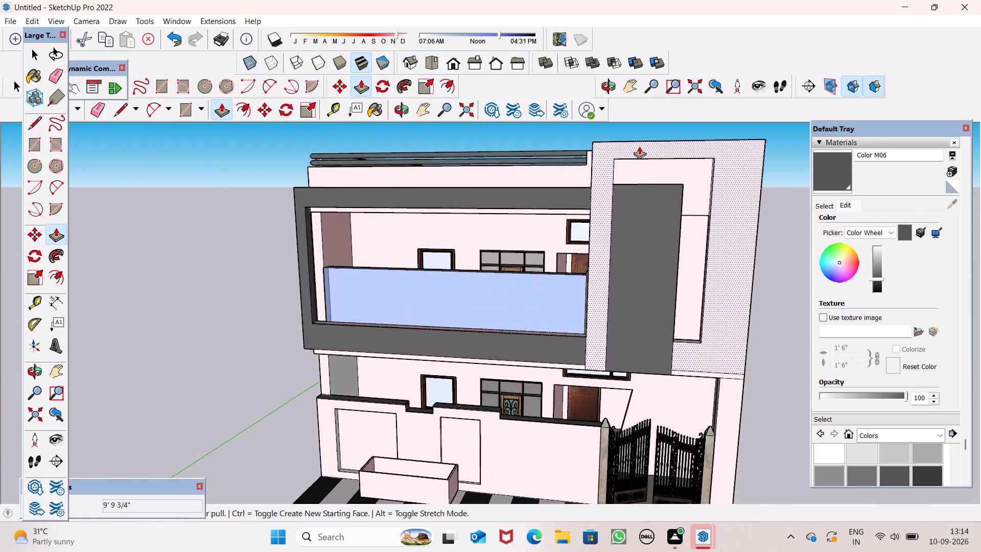
middle_click_drag(636, 186, 640, 222)
scroll(648, 214, "up", 8)
middle_click_drag(648, 210, 646, 241)
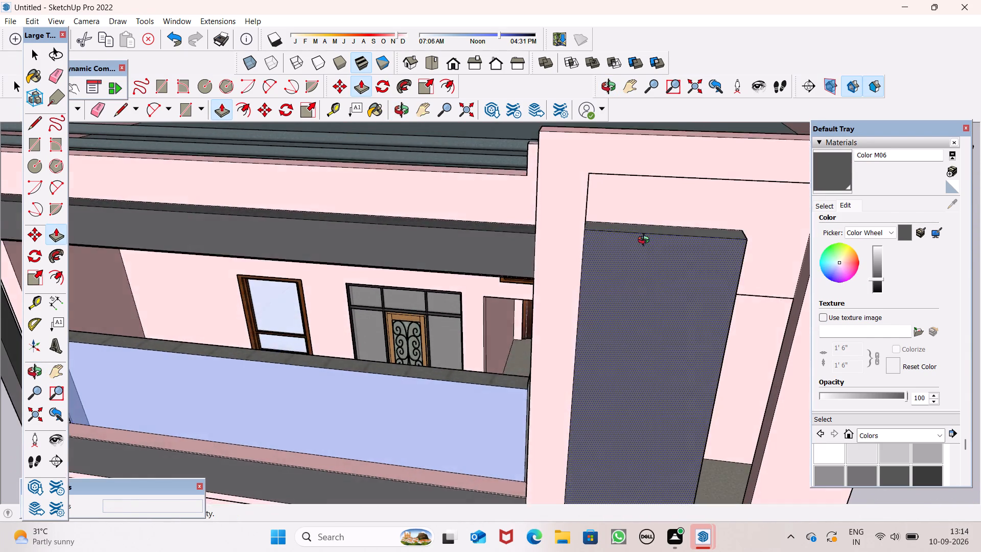
middle_click_drag(646, 241, 632, 264)
scroll(632, 265, "up", 4)
left_click(634, 255)
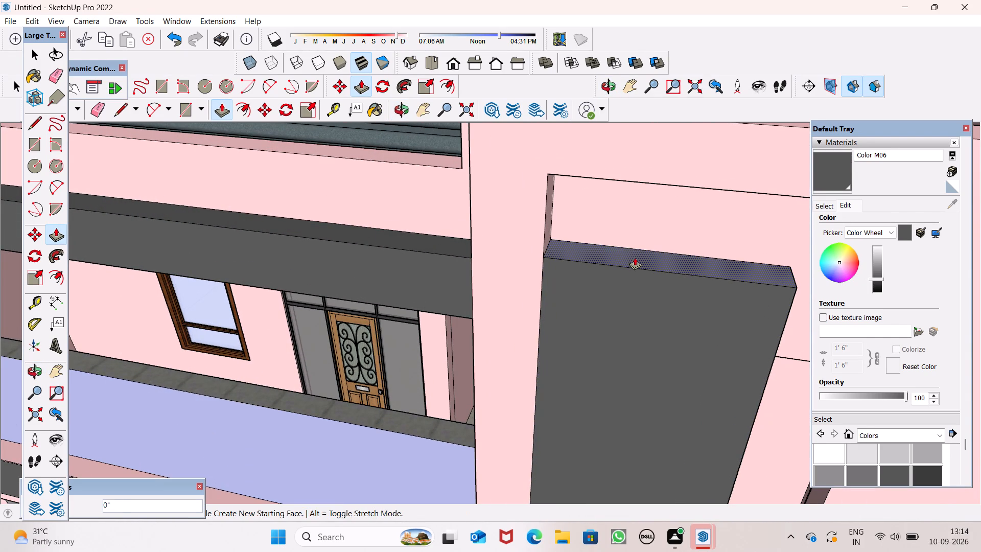
key("space")
key("space")
scroll(561, 208, "down", 8)
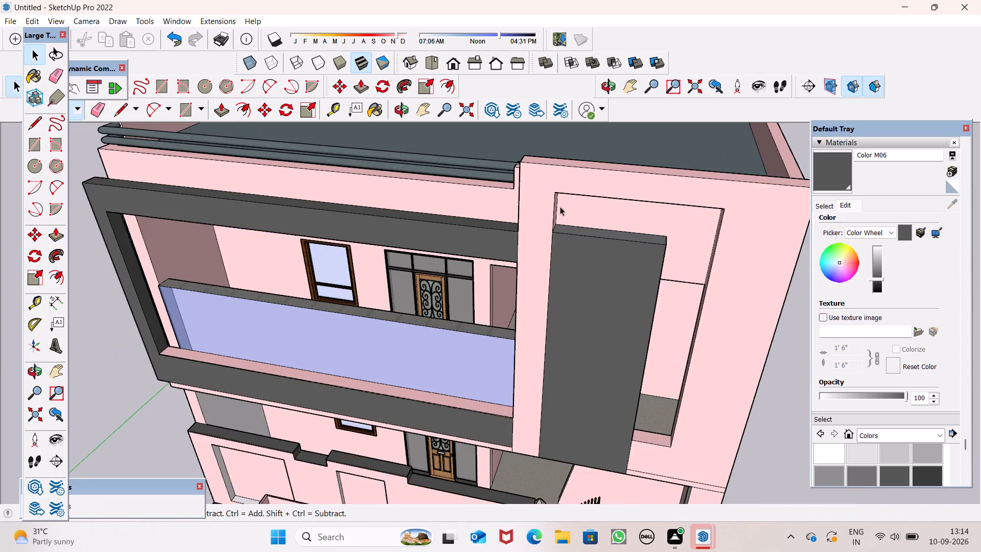
scroll(549, 173, "down", 7)
scroll(604, 262, "down", 6)
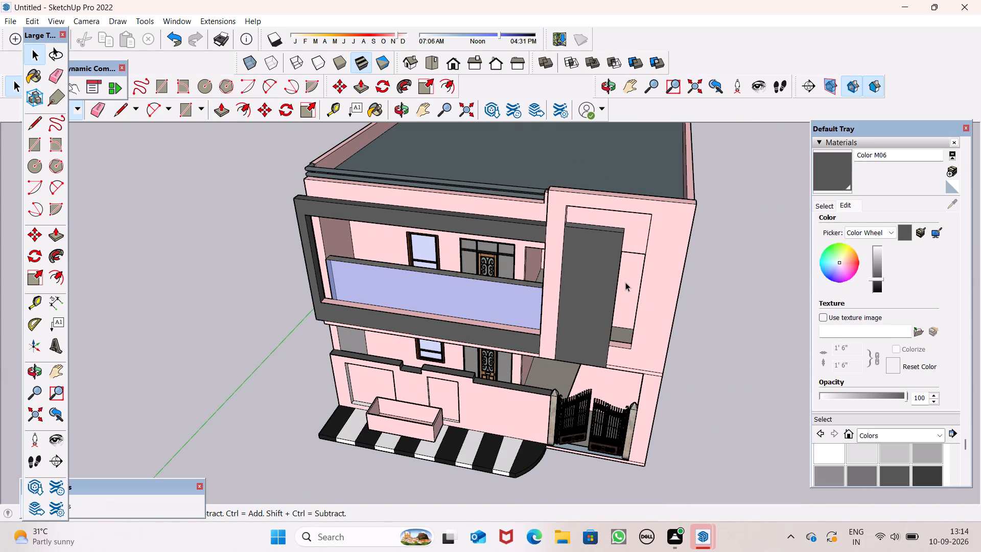
Draw a tall rectangle about 7' 5" by 2' 9" on the front face of the tall grey panel.
left_click(188, 112)
scroll(499, 339, "down", 2)
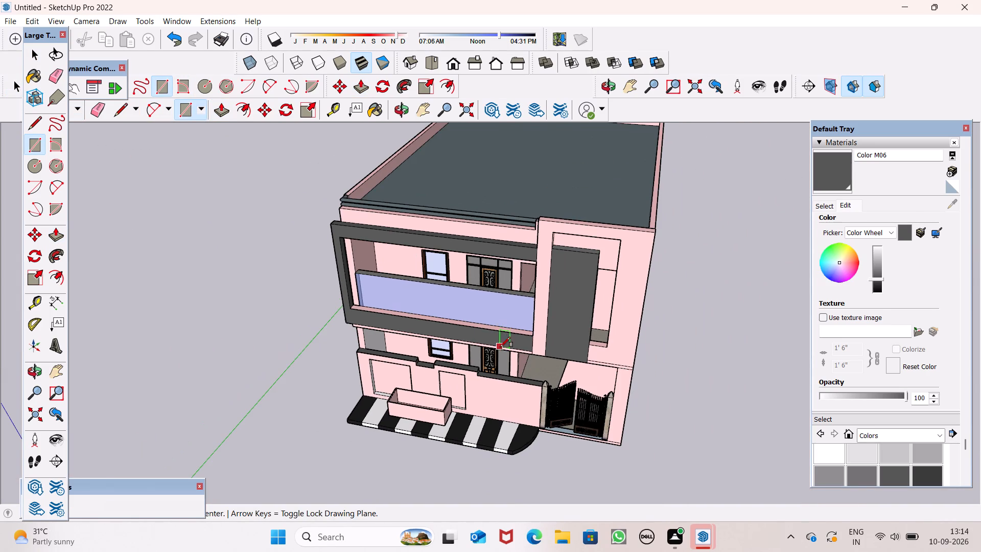
middle_click_drag(520, 383, 549, 386)
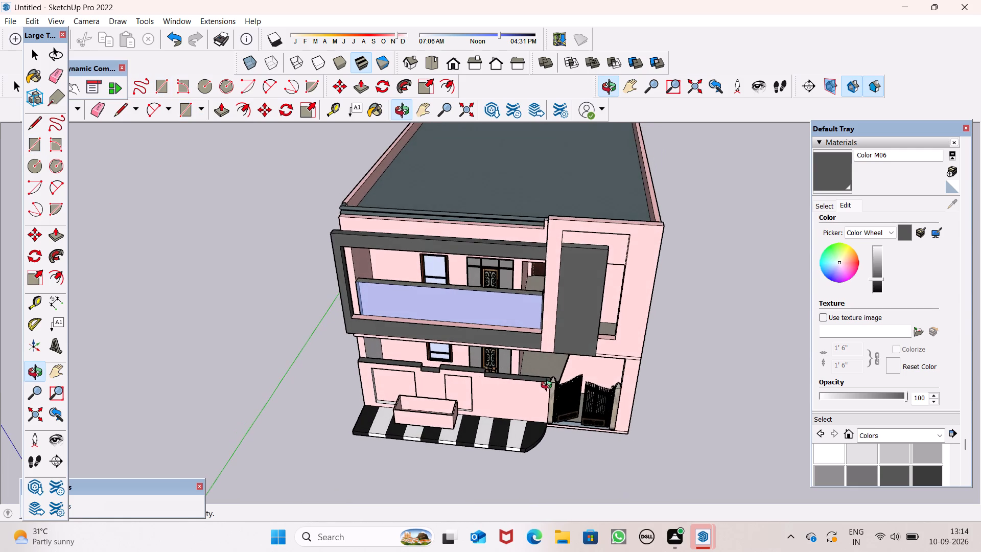
middle_click_drag(549, 386, 545, 377)
scroll(618, 323, "up", 8)
scroll(555, 292, "up", 2)
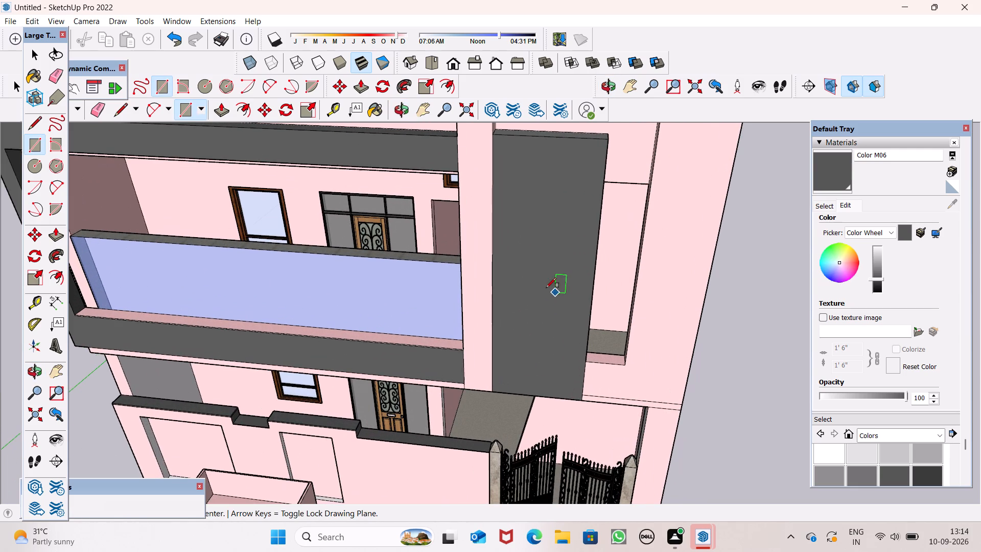
left_click(509, 200)
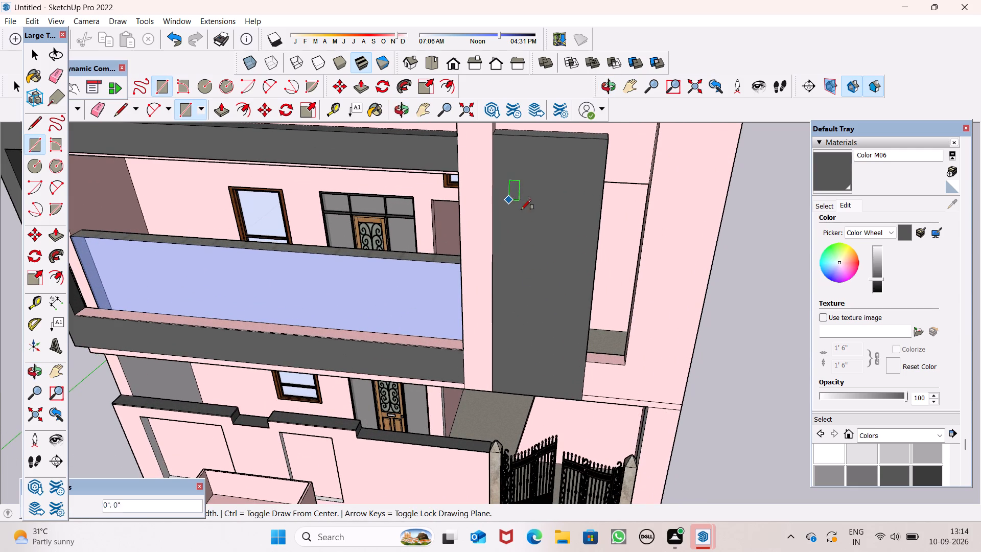
left_click(566, 360)
key("space")
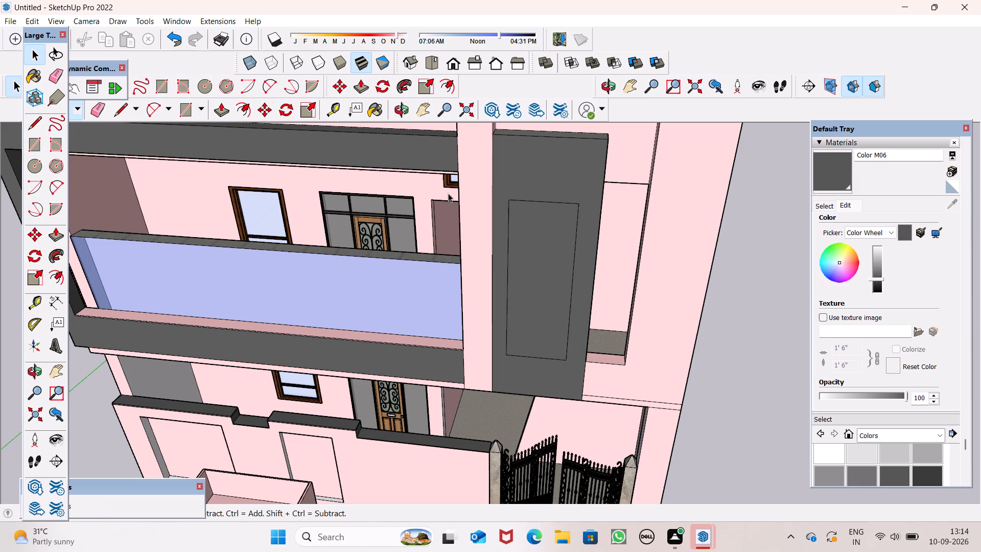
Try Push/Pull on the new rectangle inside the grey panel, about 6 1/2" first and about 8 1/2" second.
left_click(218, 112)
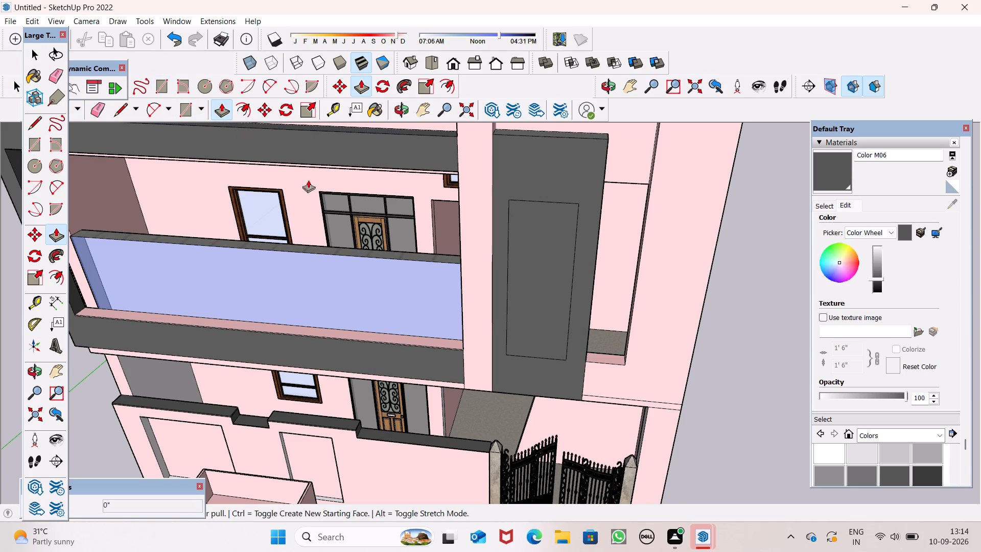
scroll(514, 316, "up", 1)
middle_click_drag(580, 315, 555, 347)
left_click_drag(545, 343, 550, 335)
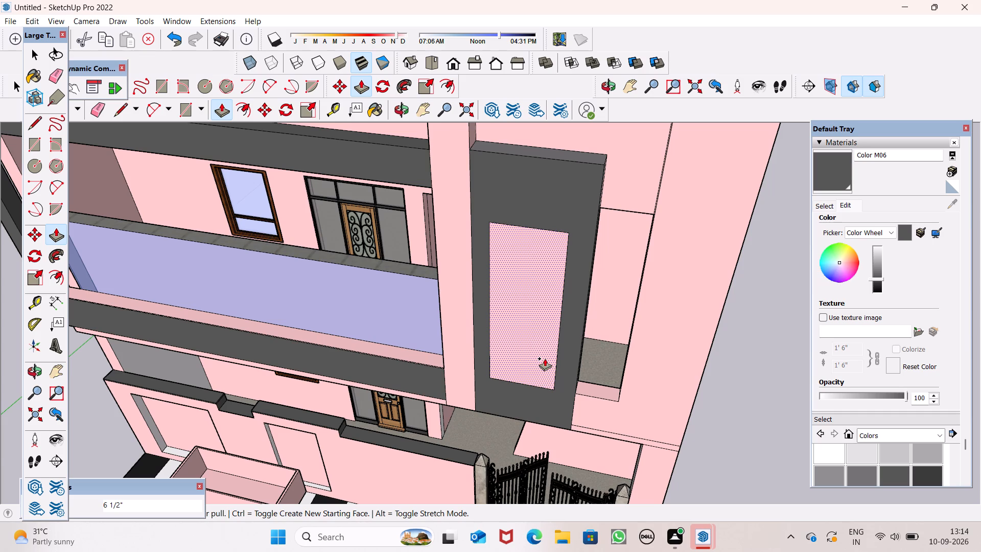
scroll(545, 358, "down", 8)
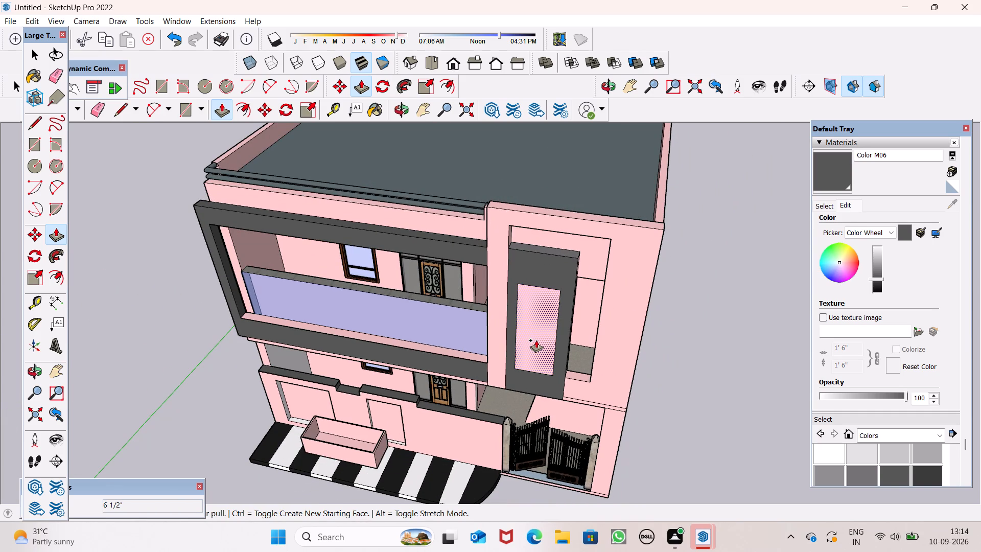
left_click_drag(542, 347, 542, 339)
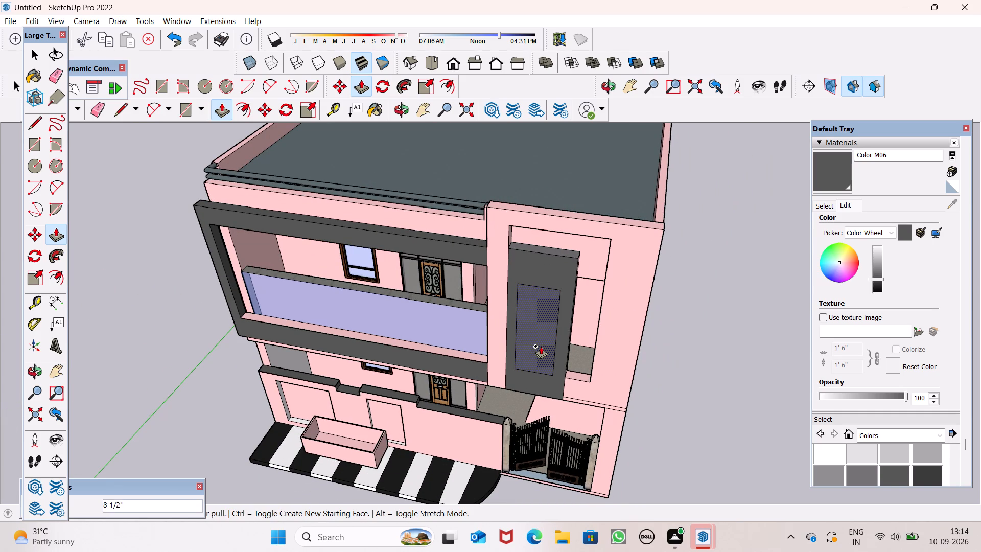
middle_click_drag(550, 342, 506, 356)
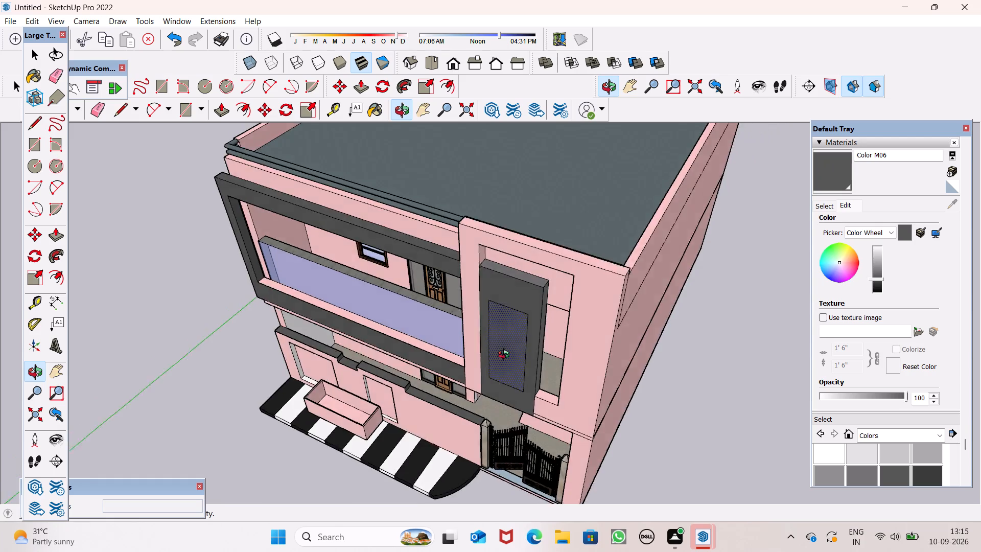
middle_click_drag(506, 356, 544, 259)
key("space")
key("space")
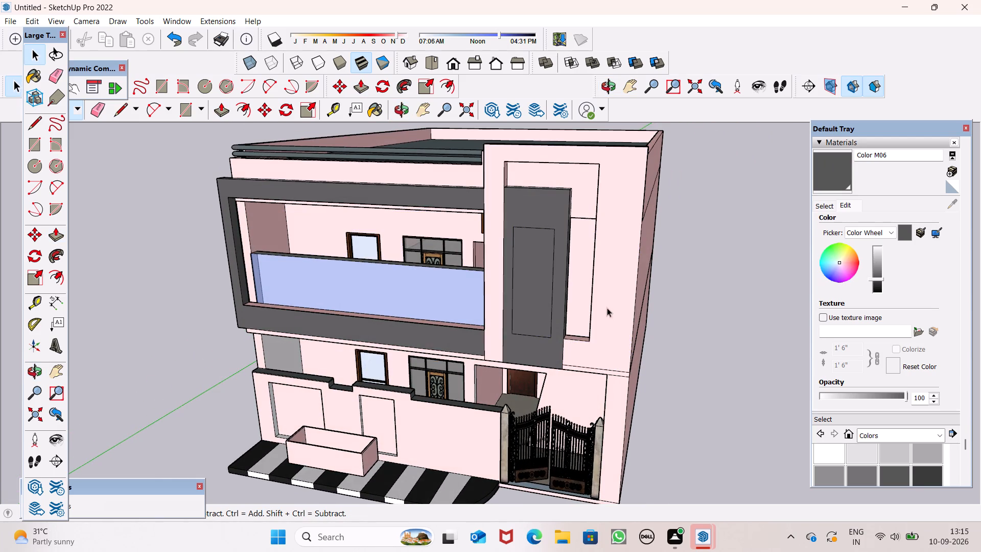
Examine the bay opening around the grey panel from several angles, selecting the upper wall face behind it.
scroll(565, 208, "up", 7)
middle_click_drag(606, 239, 518, 197)
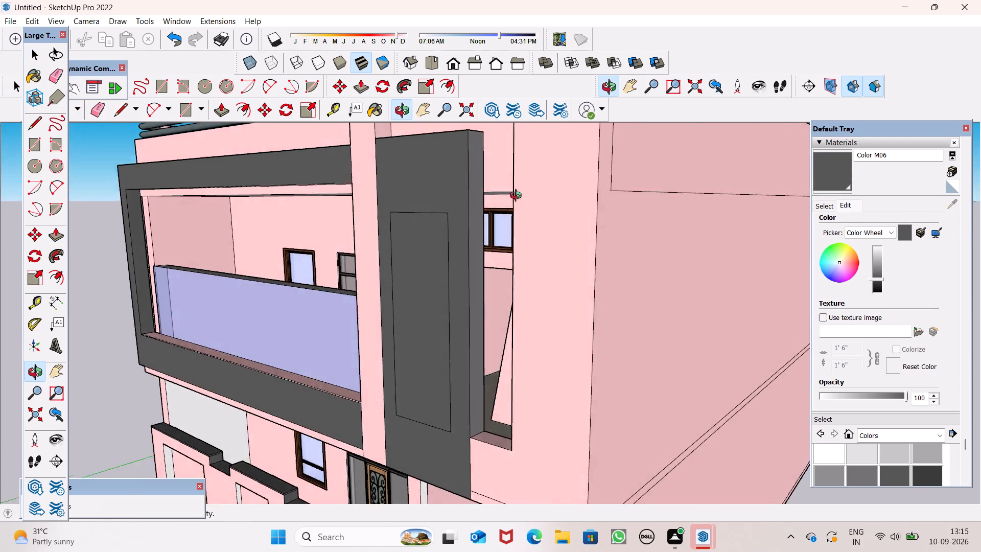
middle_click_drag(518, 197, 559, 311)
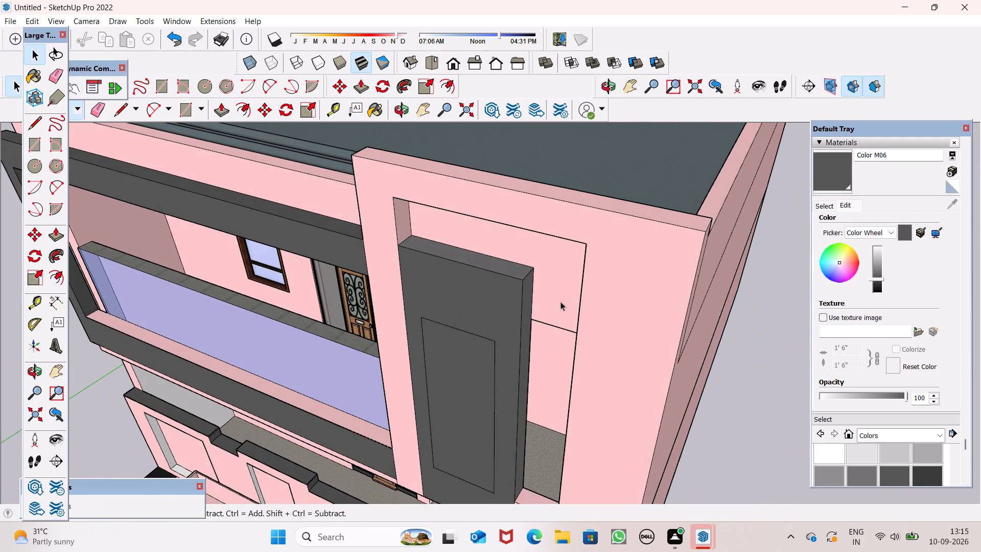
left_click(569, 294)
left_click(568, 307)
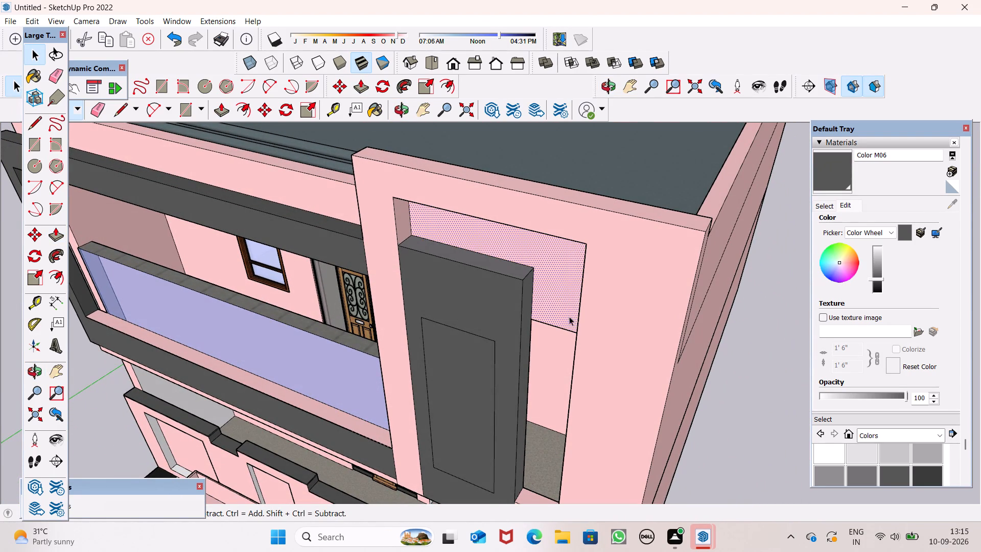
scroll(549, 368, "down", 1)
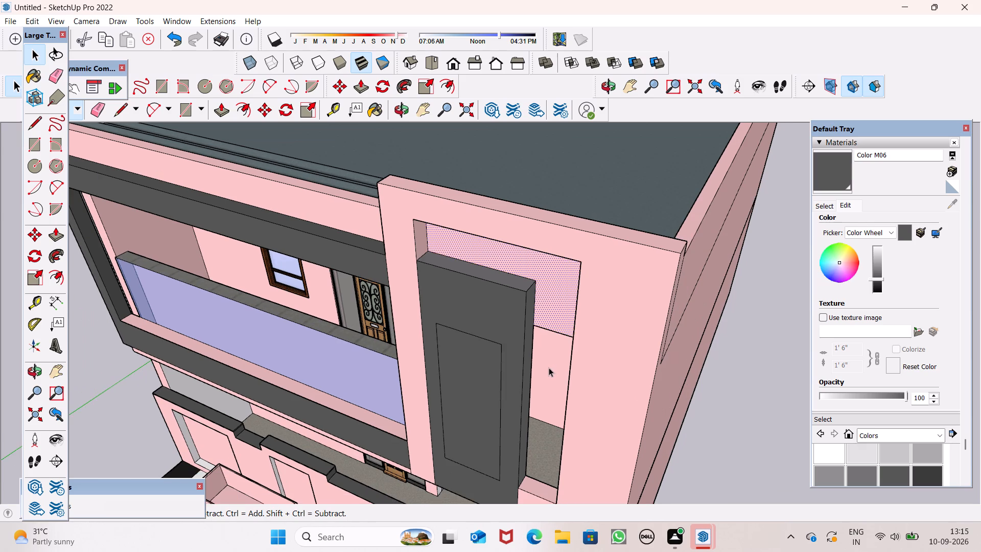
scroll(549, 367, "down", 1)
middle_click_drag(549, 367, 582, 323)
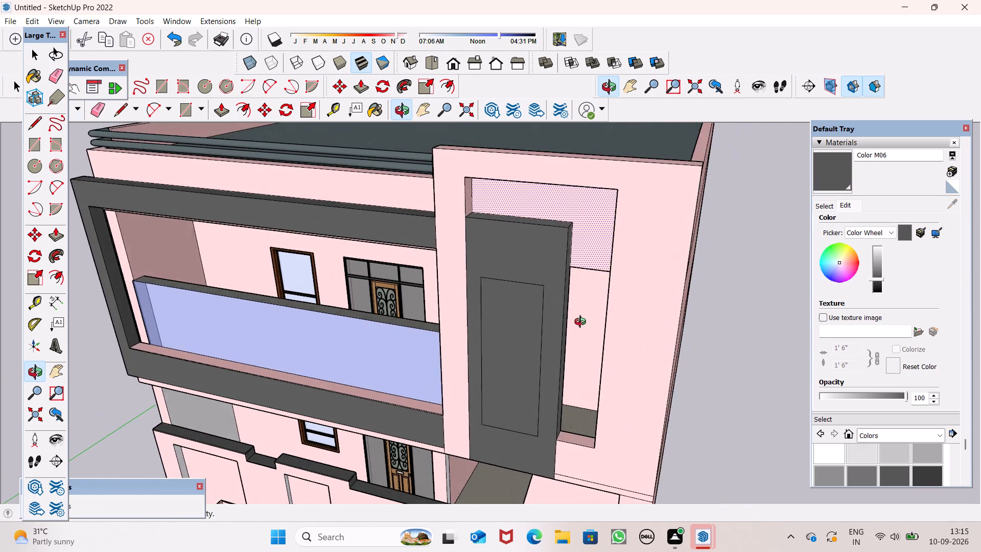
middle_click_drag(582, 323, 594, 326)
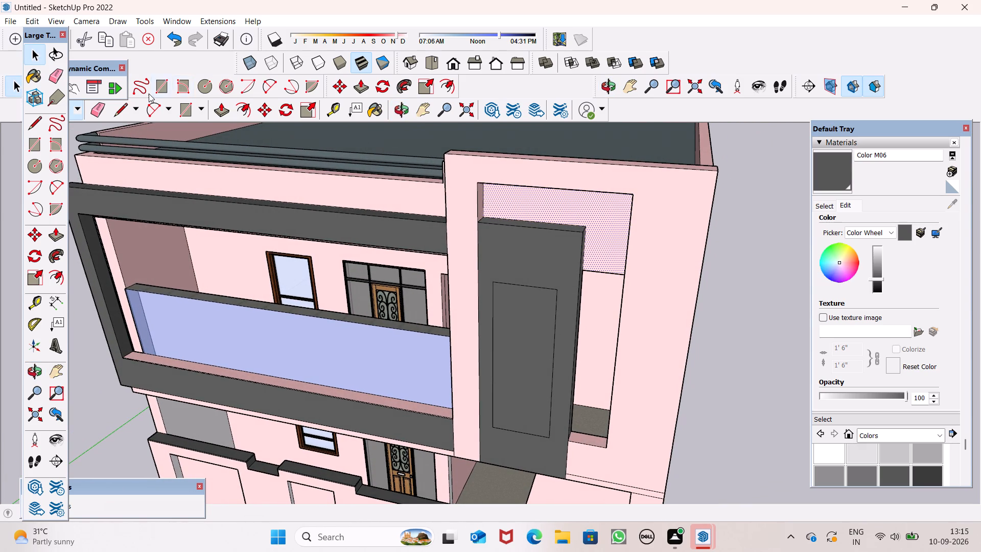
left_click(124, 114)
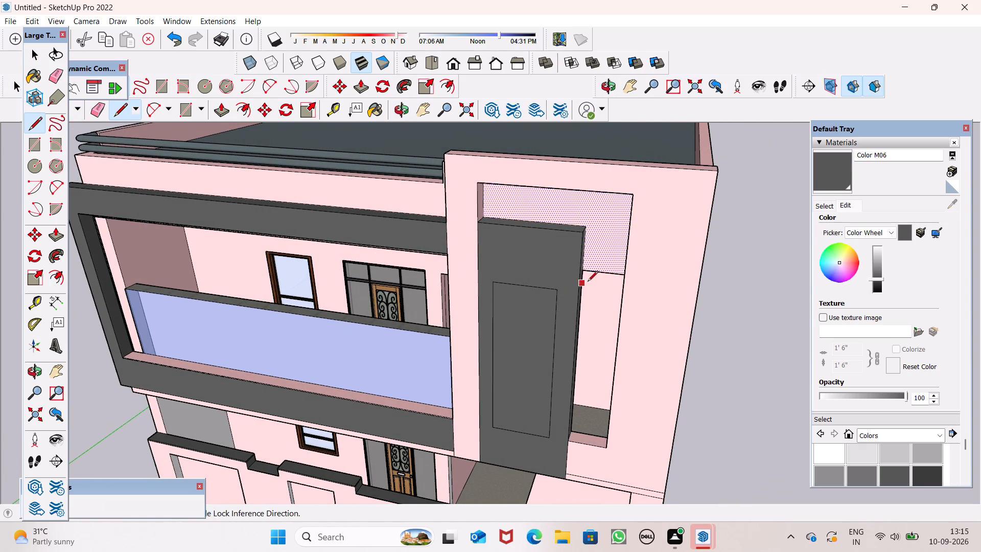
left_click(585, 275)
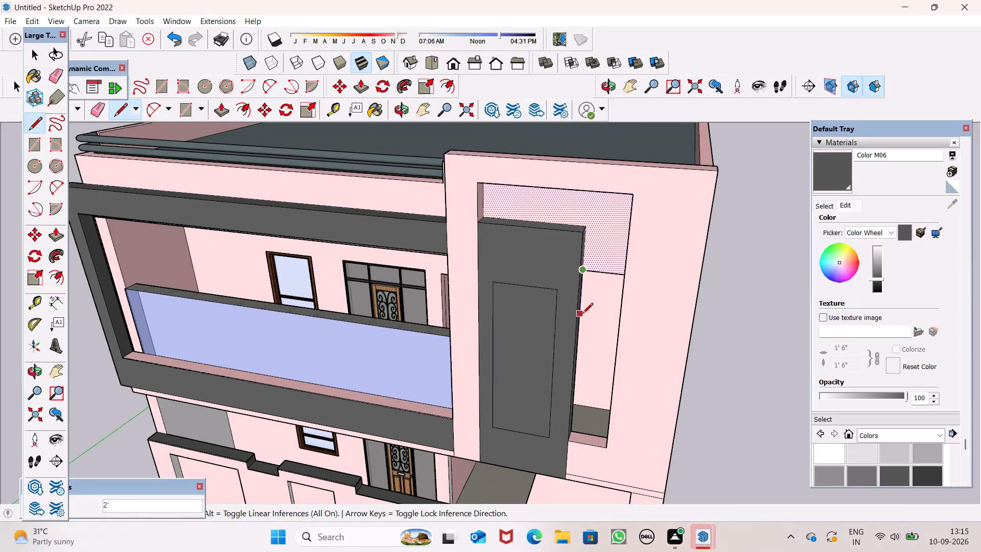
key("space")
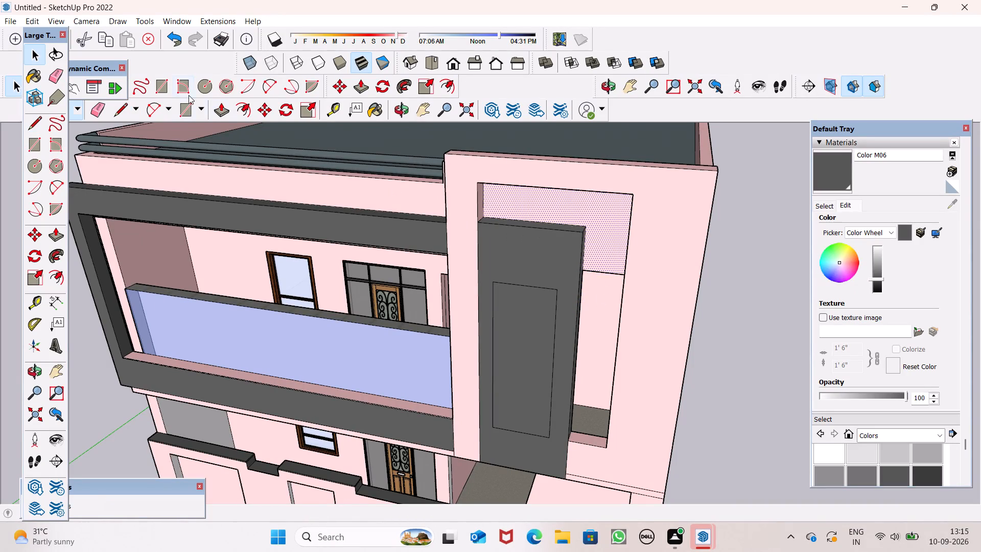
Trace a short line of about 1 7/16" along the bay opening's side edge, closing the opening around the grey panel with a face.
left_click(116, 108)
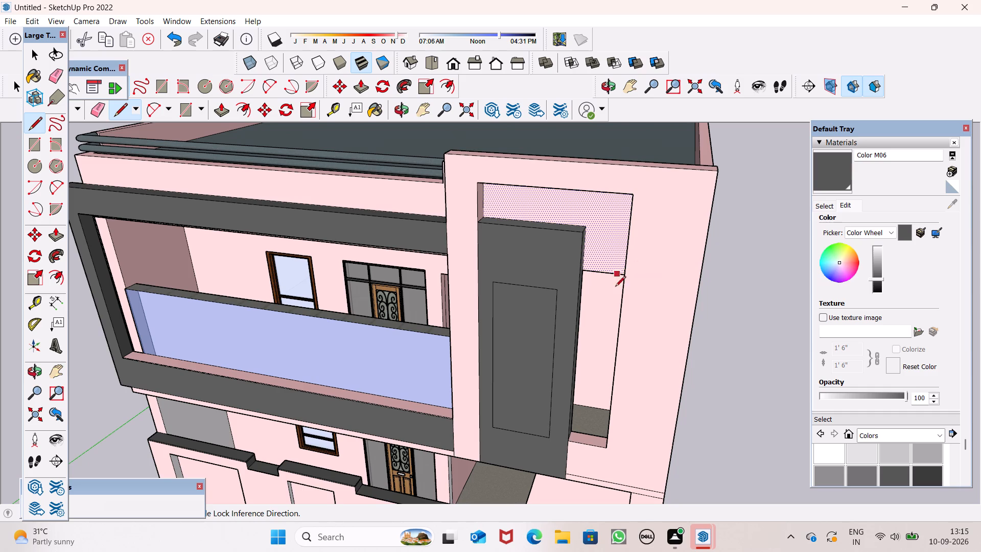
scroll(621, 292, "up", 16)
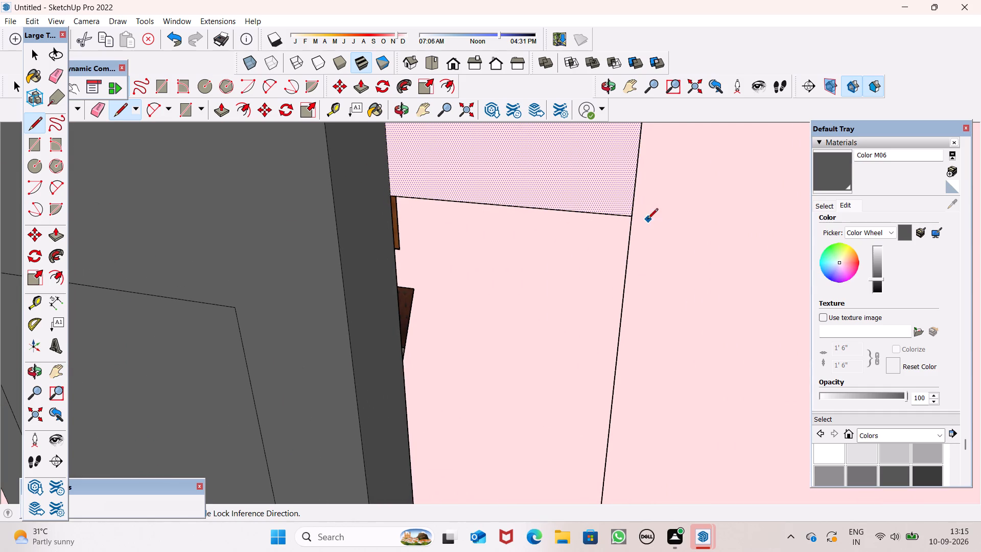
left_click(634, 217)
left_click(627, 239)
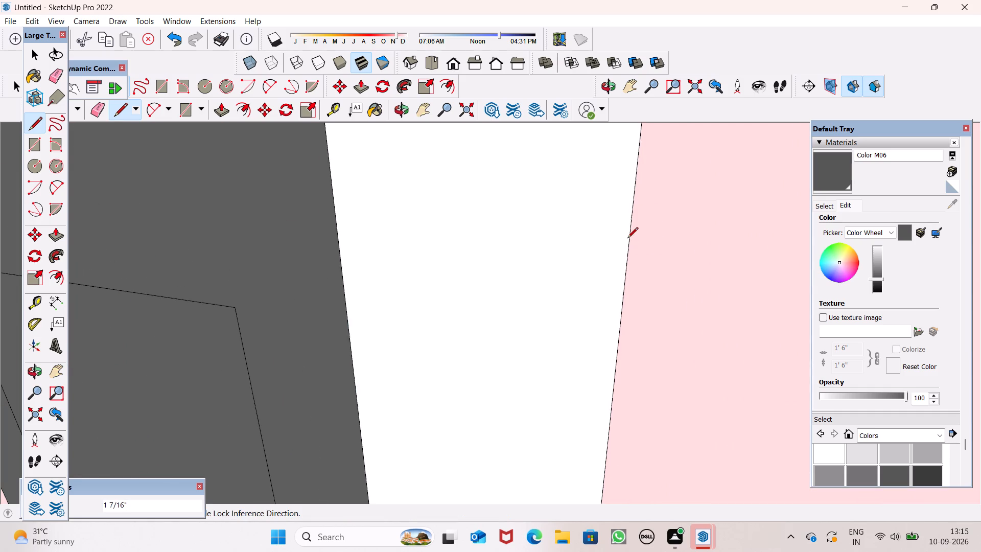
scroll(628, 246, "down", 8)
key("space")
scroll(659, 304, "down", 10)
key("space")
Examine the filled bay and grey panel against the whole front elevation.
scroll(669, 297, "down", 9)
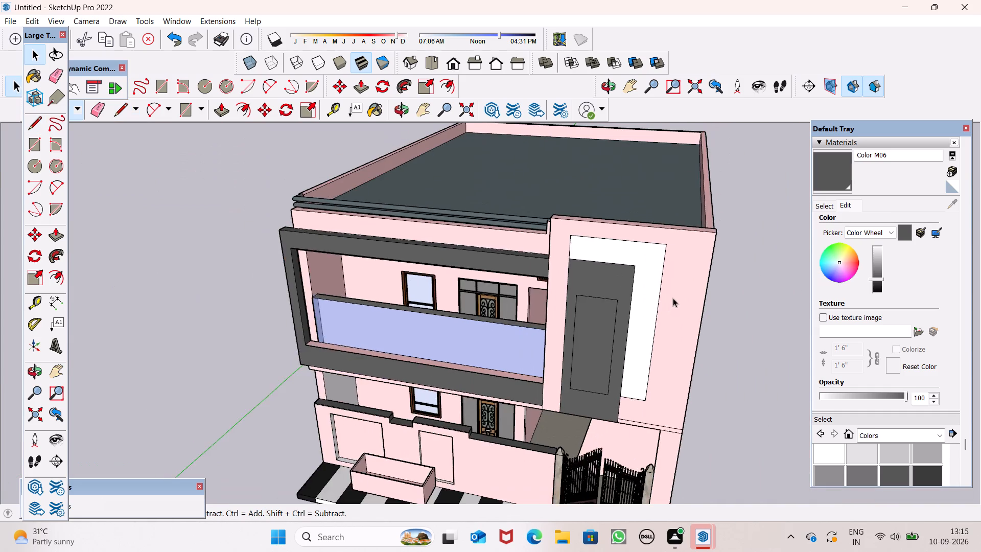
scroll(674, 291, "down", 14)
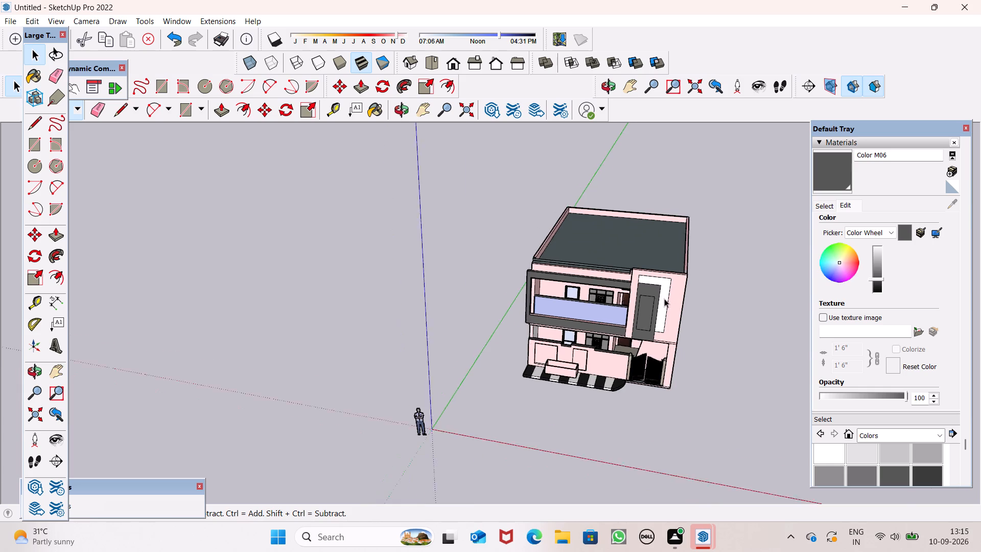
scroll(664, 298, "down", 1)
scroll(679, 303, "up", 10)
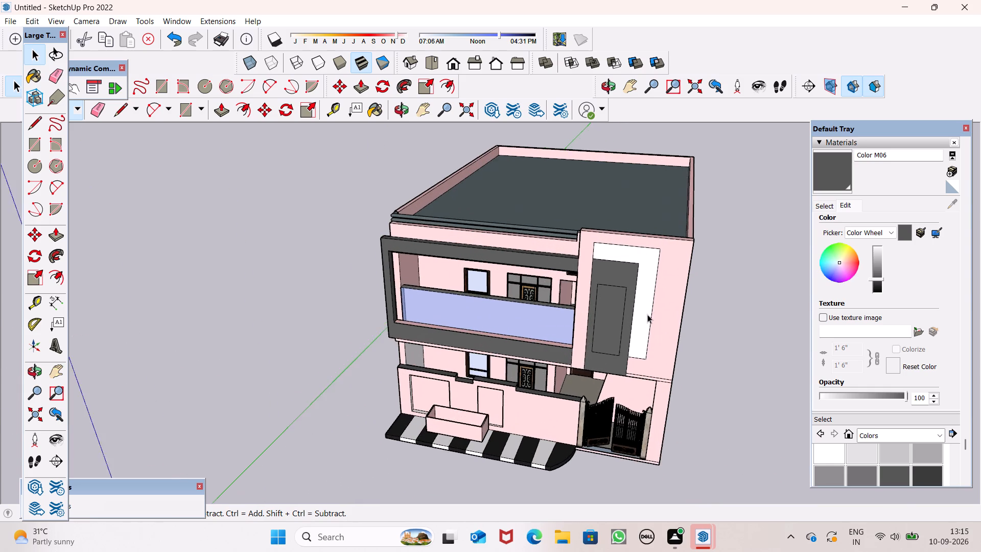
scroll(647, 314, "up", 6)
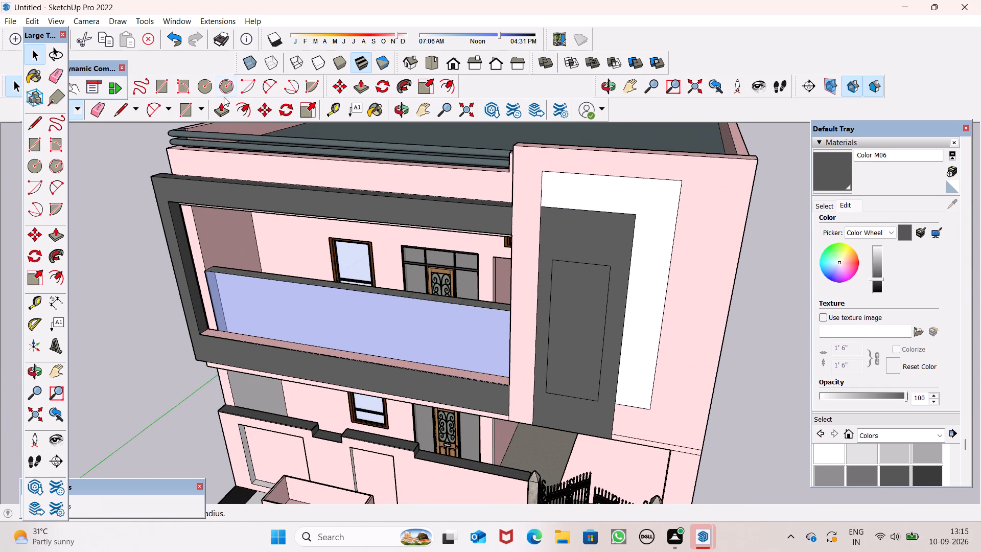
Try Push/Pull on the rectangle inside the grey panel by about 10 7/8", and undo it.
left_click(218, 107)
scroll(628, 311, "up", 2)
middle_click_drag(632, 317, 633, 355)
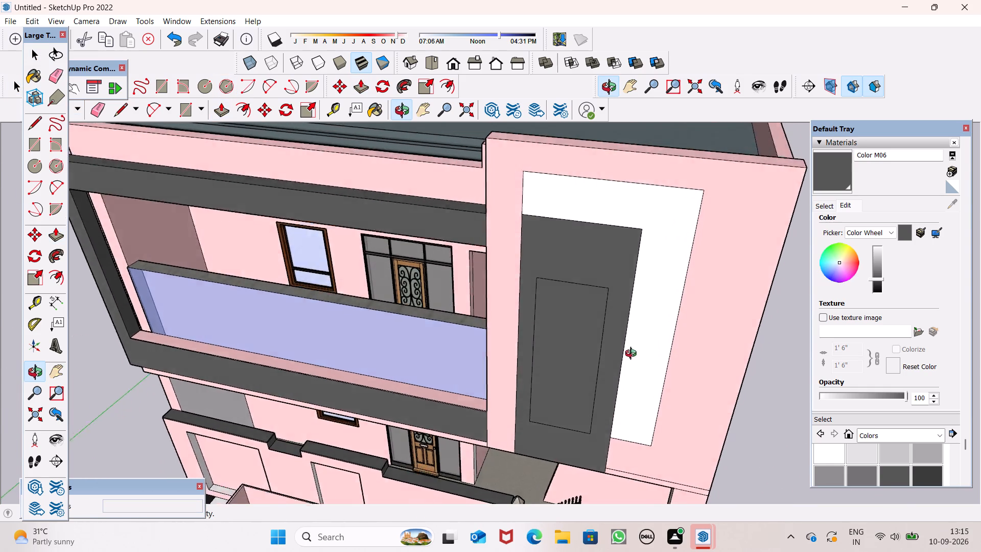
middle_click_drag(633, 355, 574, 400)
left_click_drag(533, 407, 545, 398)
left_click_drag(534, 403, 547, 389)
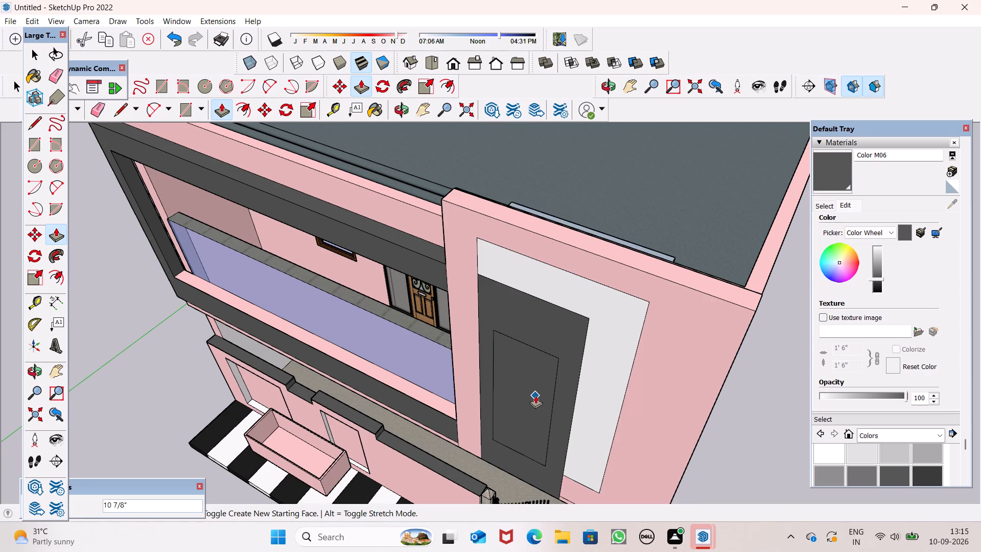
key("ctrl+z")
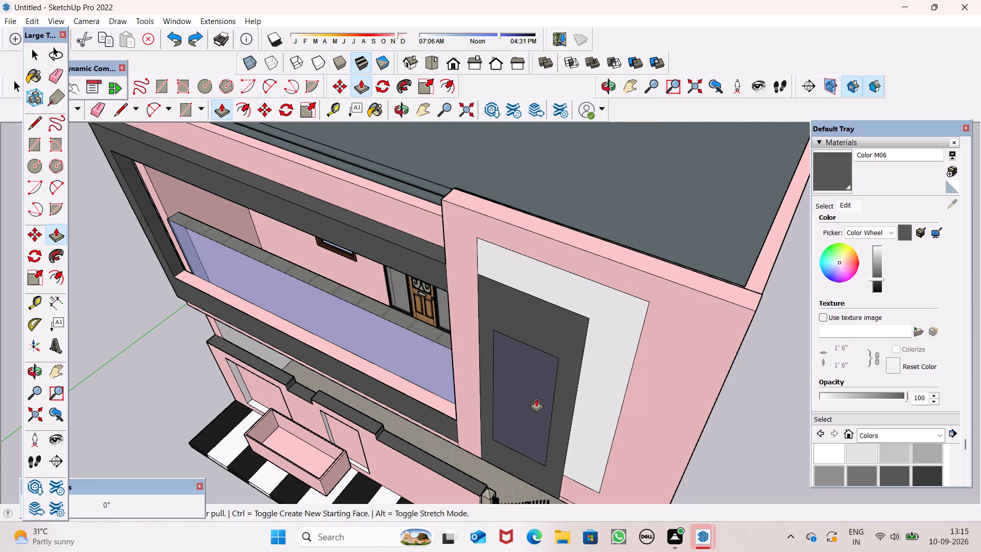
Push the rectangle inside the grey panel inward to form a shallow recess, and inspect its depth.
left_click_drag(536, 399, 543, 389)
middle_click_drag(536, 407, 620, 283)
key("space")
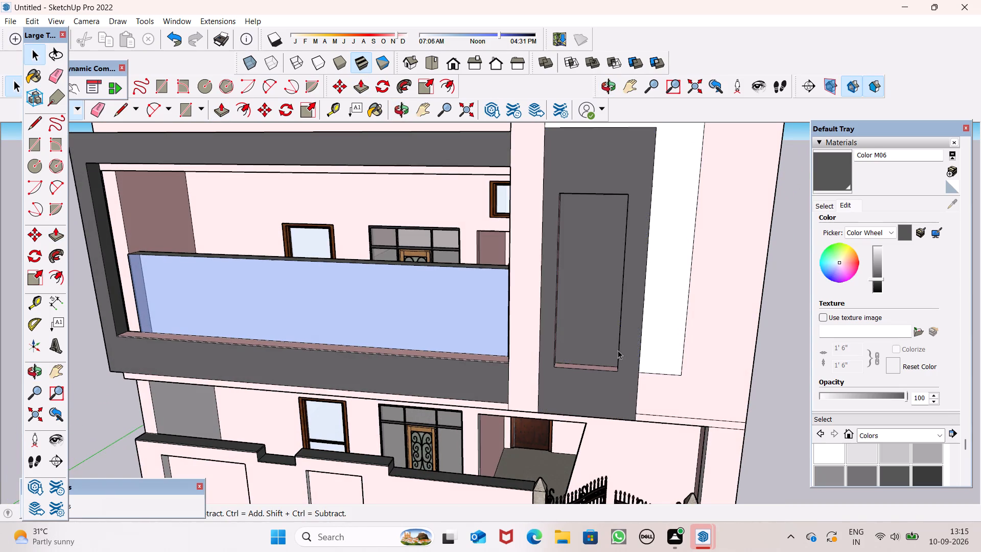
middle_click_drag(612, 350, 526, 422)
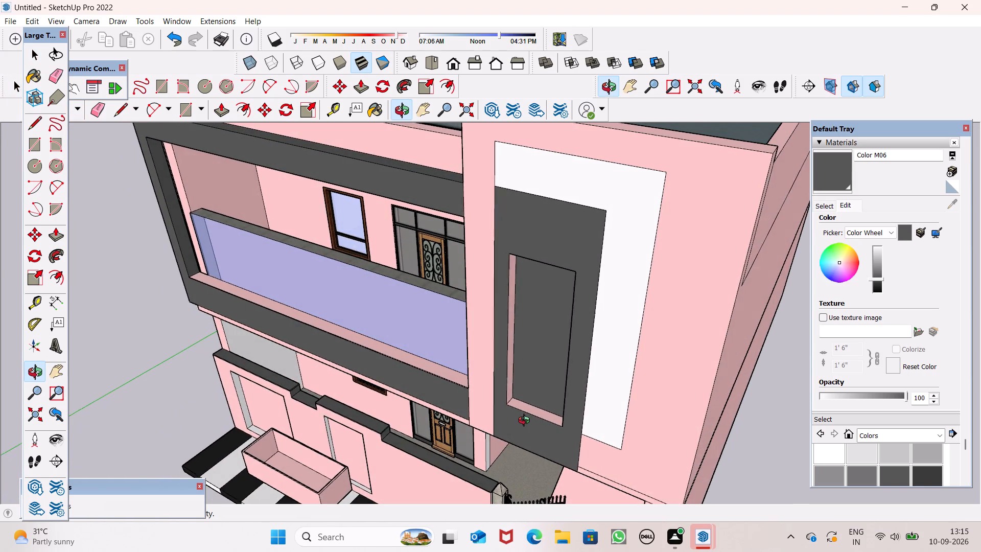
middle_click_drag(526, 422, 553, 420)
scroll(566, 396, "up", 1)
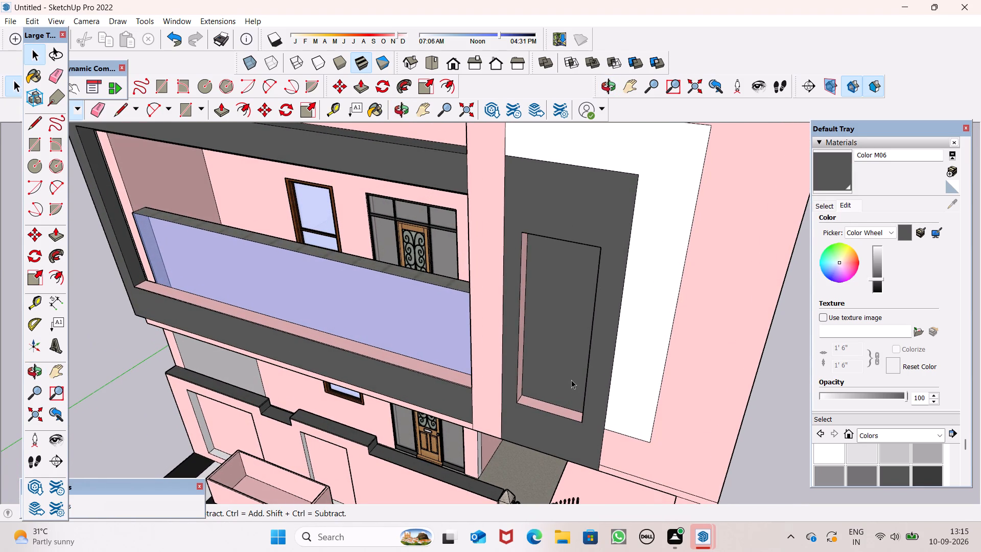
scroll(572, 386, "up", 3)
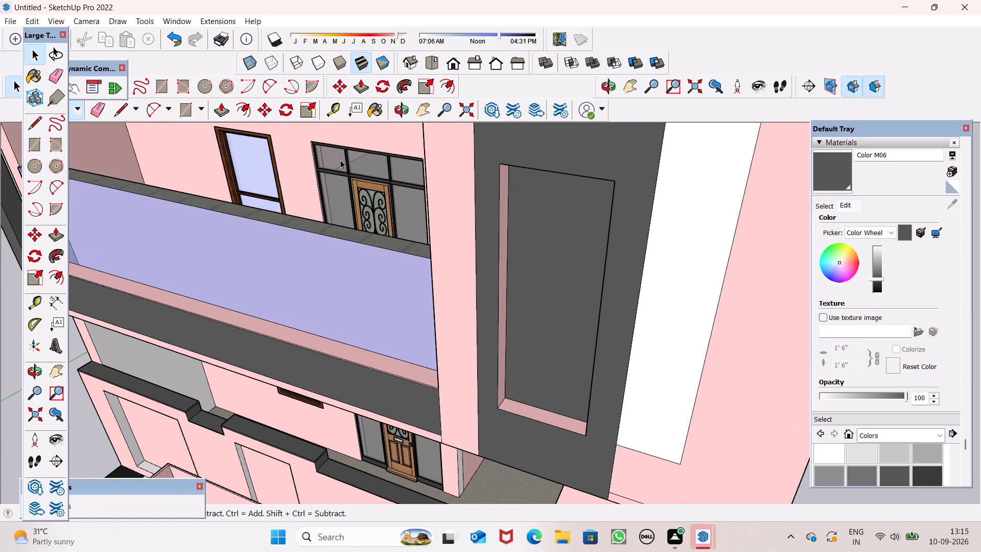
Paint the bottom and both side inner faces of the grey panel's recess white with Color M00.
left_click(217, 109)
middle_click_drag(578, 352, 577, 413)
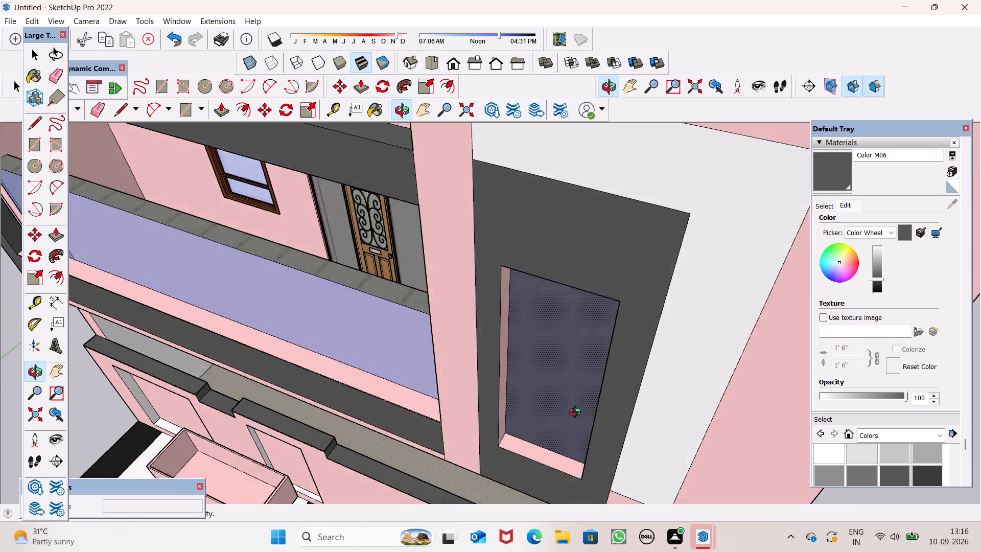
middle_click_drag(577, 413, 620, 394)
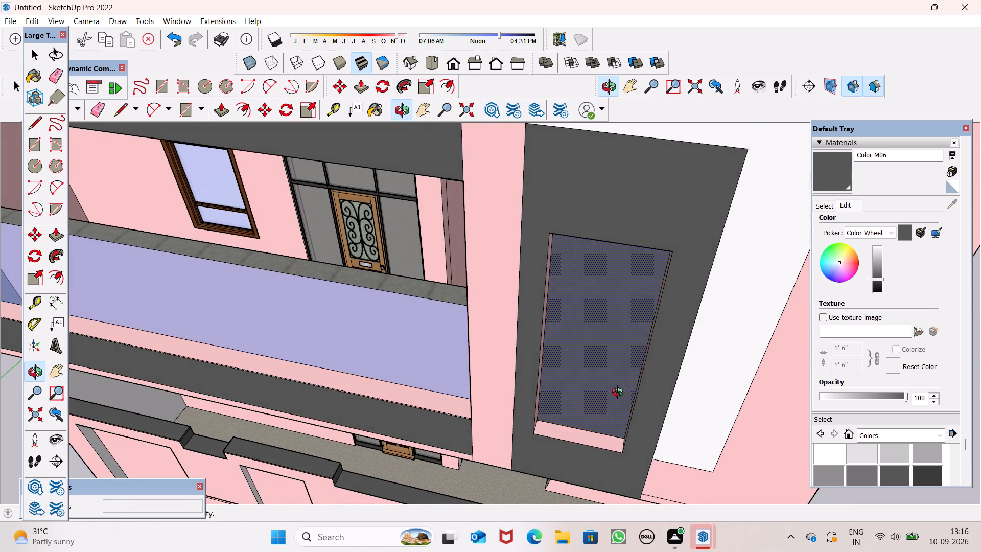
middle_click_drag(620, 394, 620, 393)
key("space")
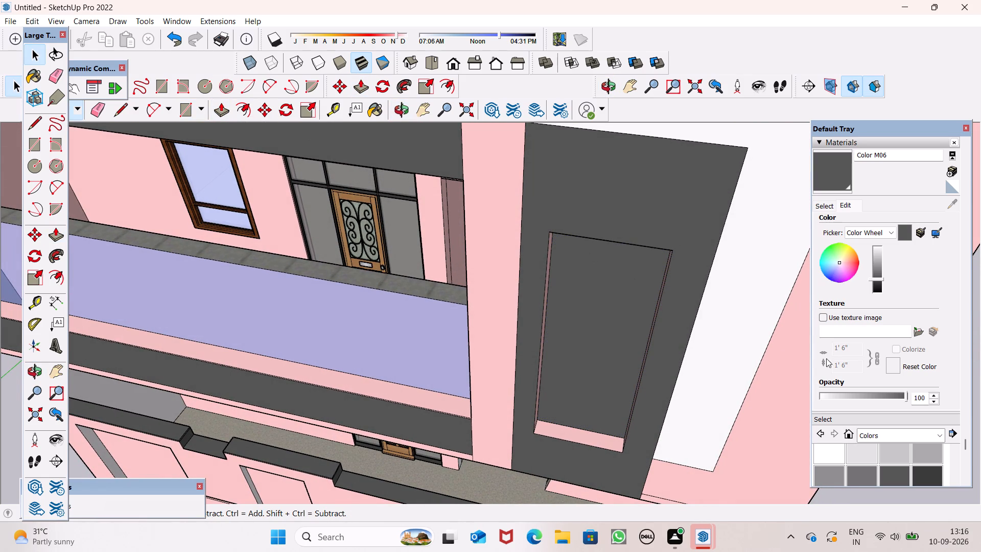
left_click(839, 459)
scroll(599, 445, "up", 8)
left_click(500, 423)
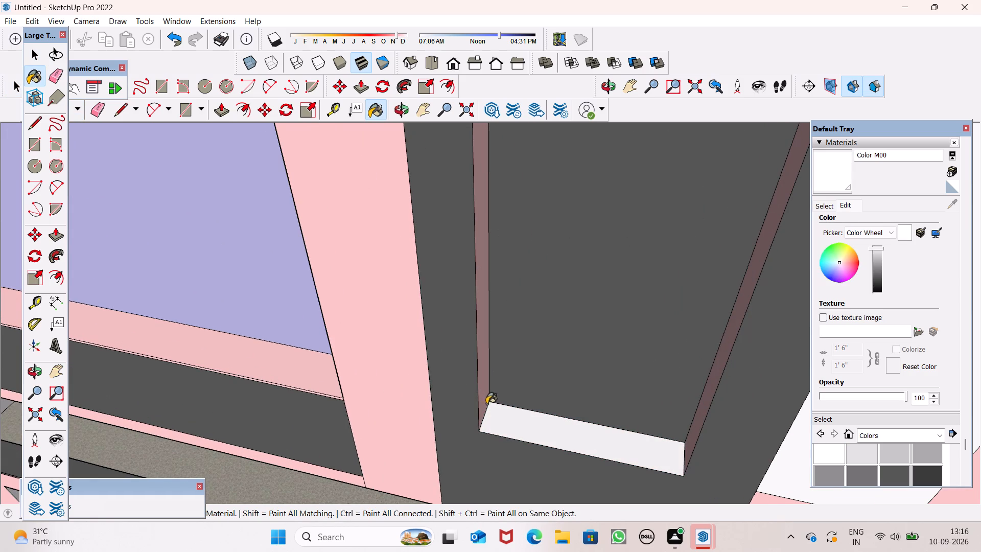
left_click(484, 402)
scroll(673, 419, "down", 2)
middle_click_drag(669, 416, 671, 423)
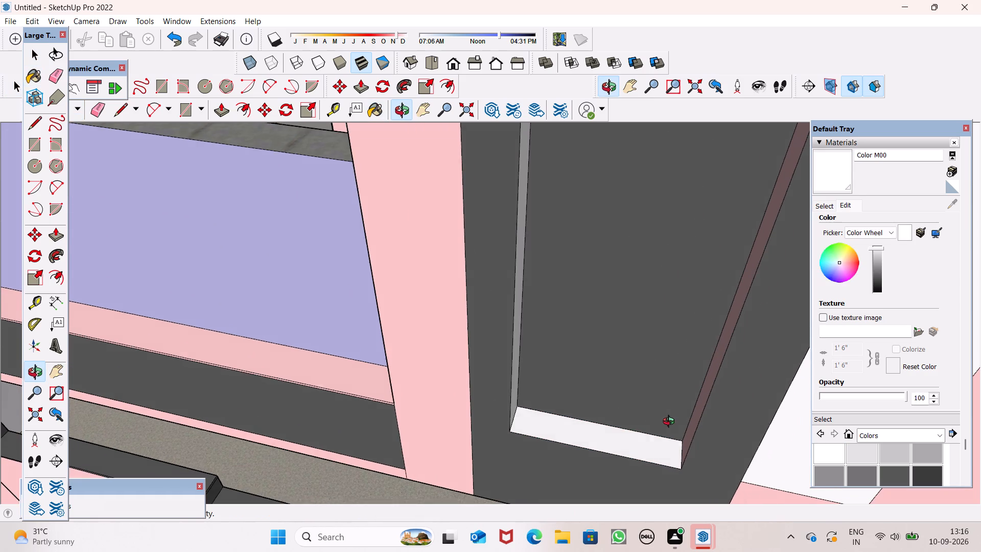
middle_click_drag(671, 423, 737, 431)
left_click(744, 399)
Paint the top inner face of the grey panel's recess white with Color M00.
scroll(696, 377, "down", 11)
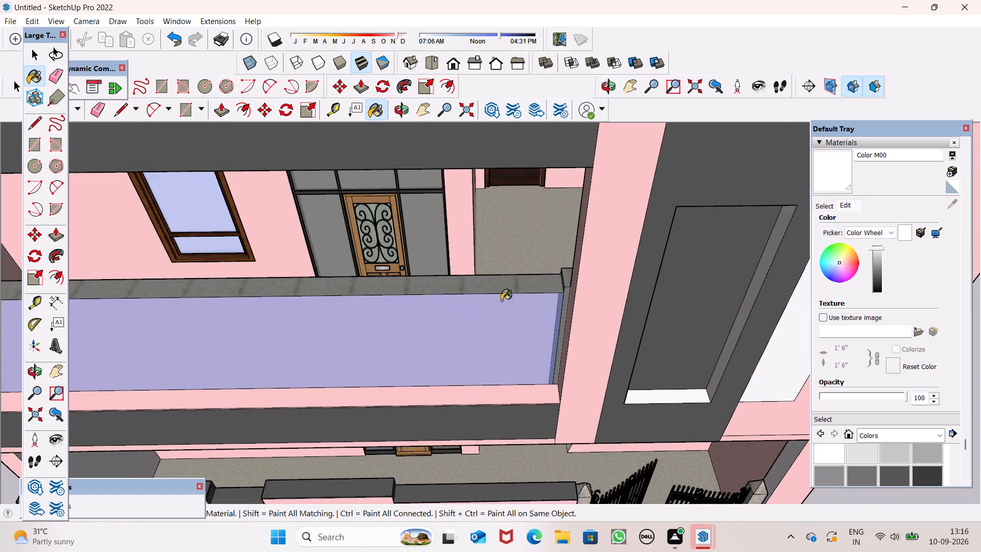
scroll(501, 301, "down", 4)
middle_click_drag(637, 345, 579, 70)
scroll(587, 134, "up", 8)
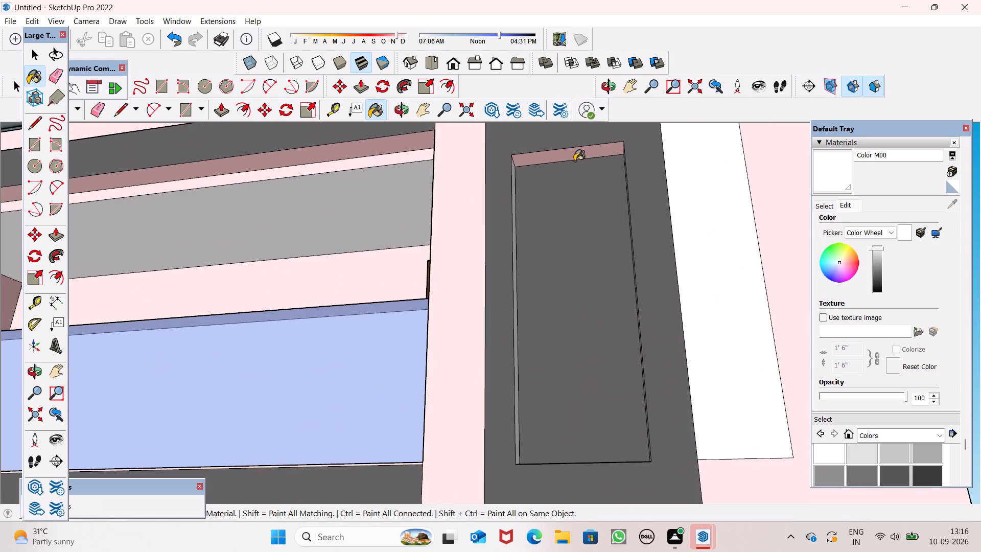
scroll(574, 161, "up", 6)
left_click(580, 144)
key("space")
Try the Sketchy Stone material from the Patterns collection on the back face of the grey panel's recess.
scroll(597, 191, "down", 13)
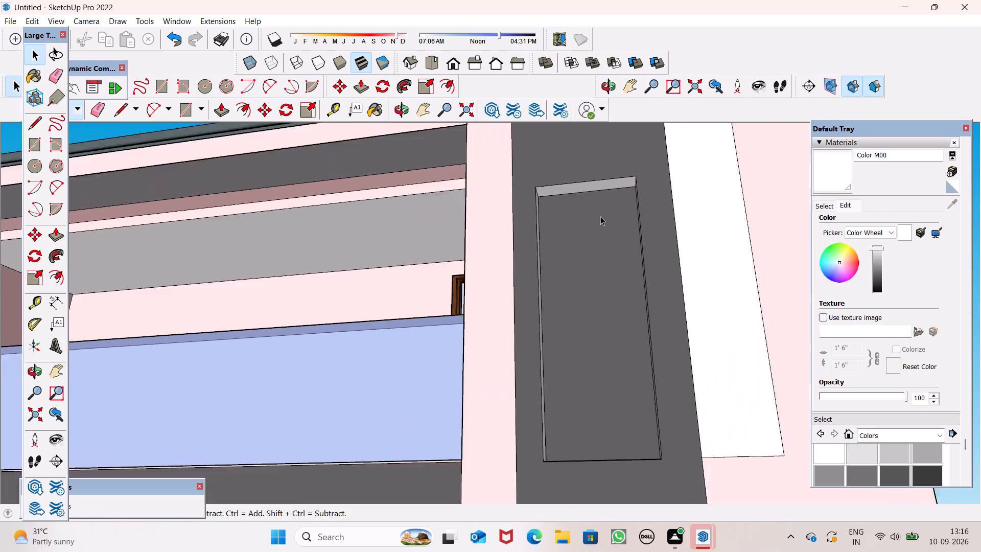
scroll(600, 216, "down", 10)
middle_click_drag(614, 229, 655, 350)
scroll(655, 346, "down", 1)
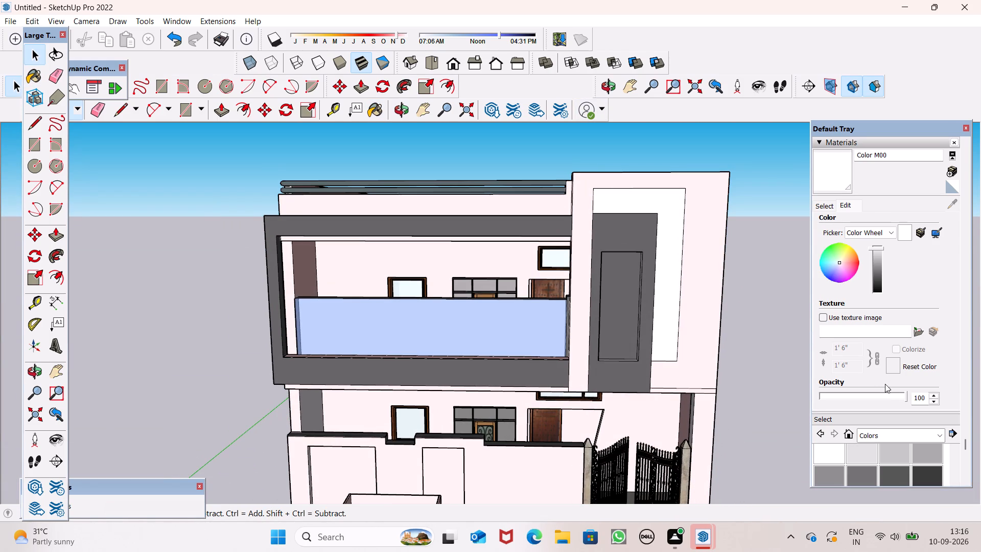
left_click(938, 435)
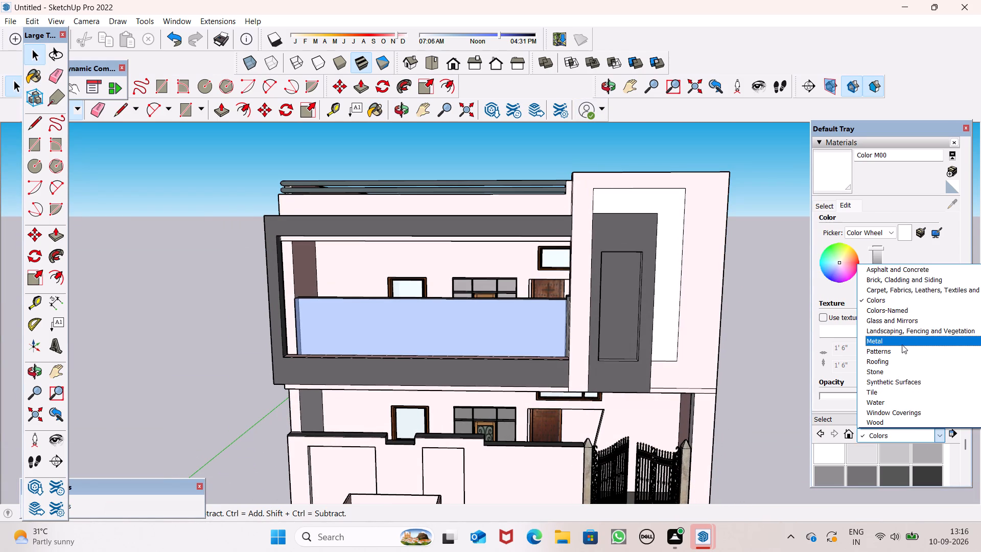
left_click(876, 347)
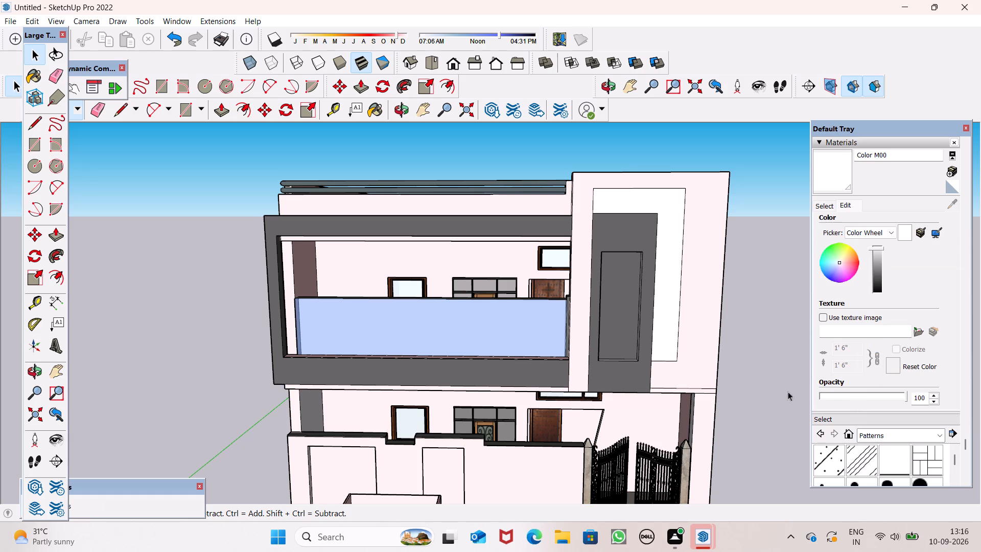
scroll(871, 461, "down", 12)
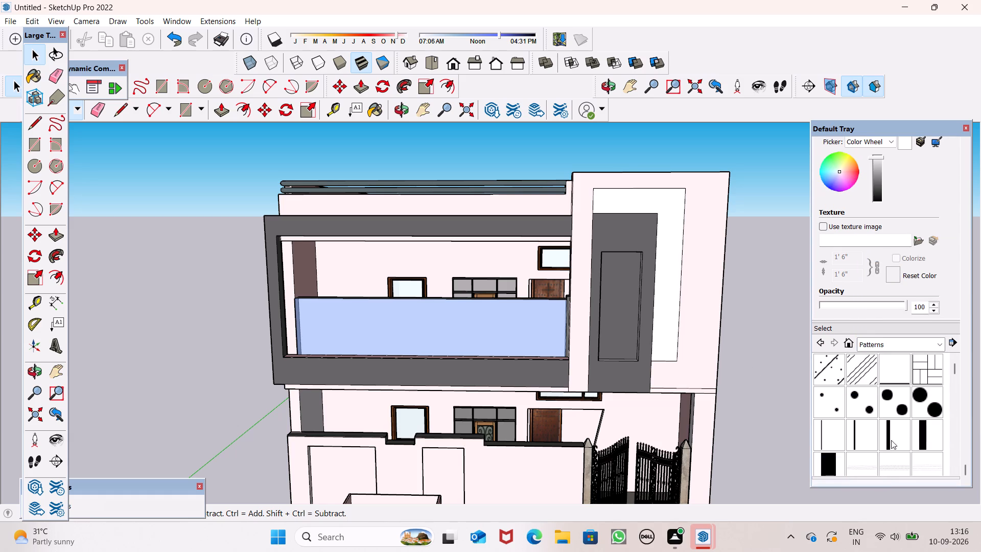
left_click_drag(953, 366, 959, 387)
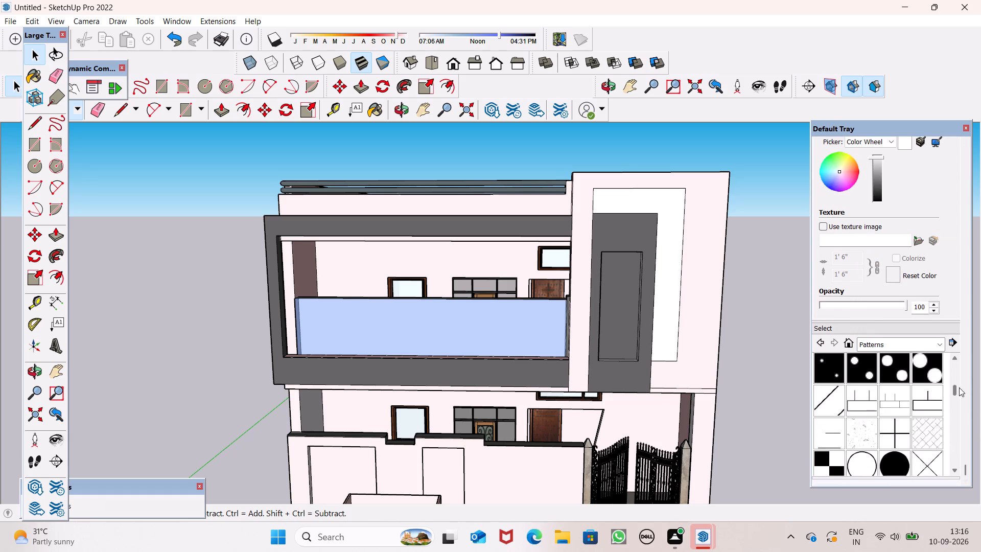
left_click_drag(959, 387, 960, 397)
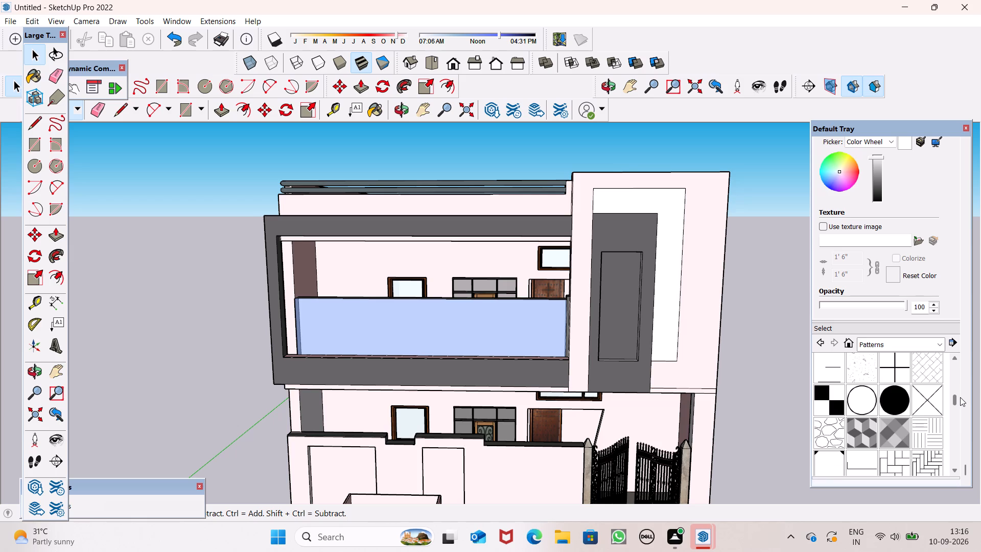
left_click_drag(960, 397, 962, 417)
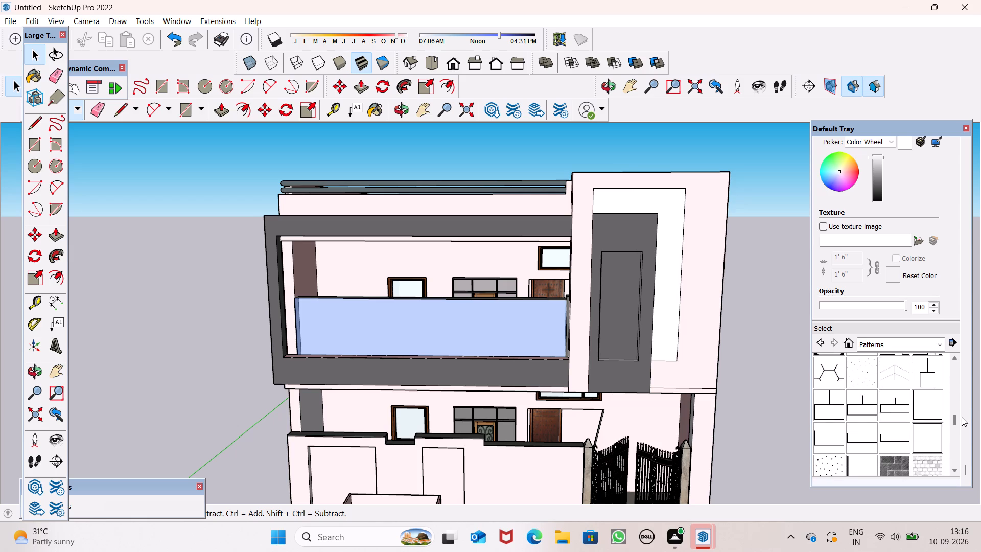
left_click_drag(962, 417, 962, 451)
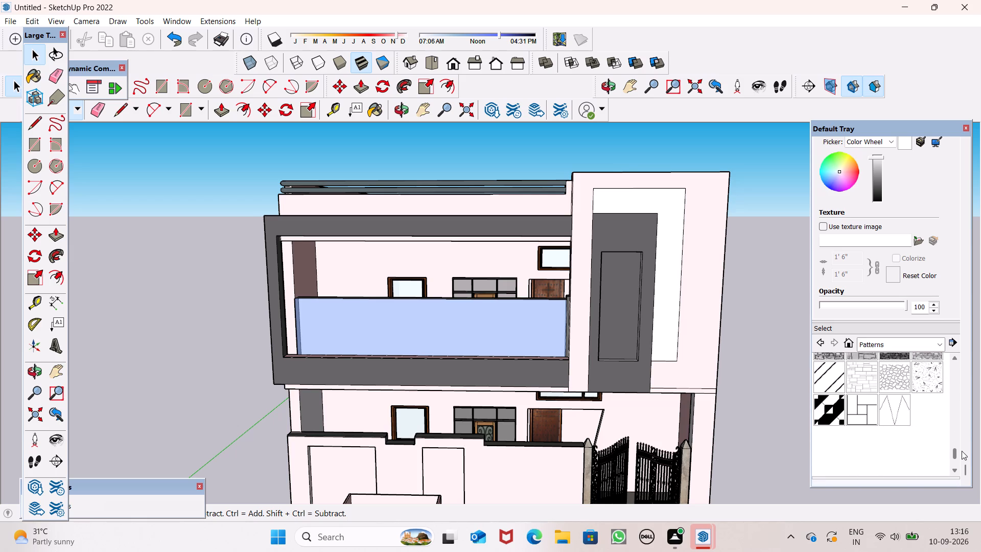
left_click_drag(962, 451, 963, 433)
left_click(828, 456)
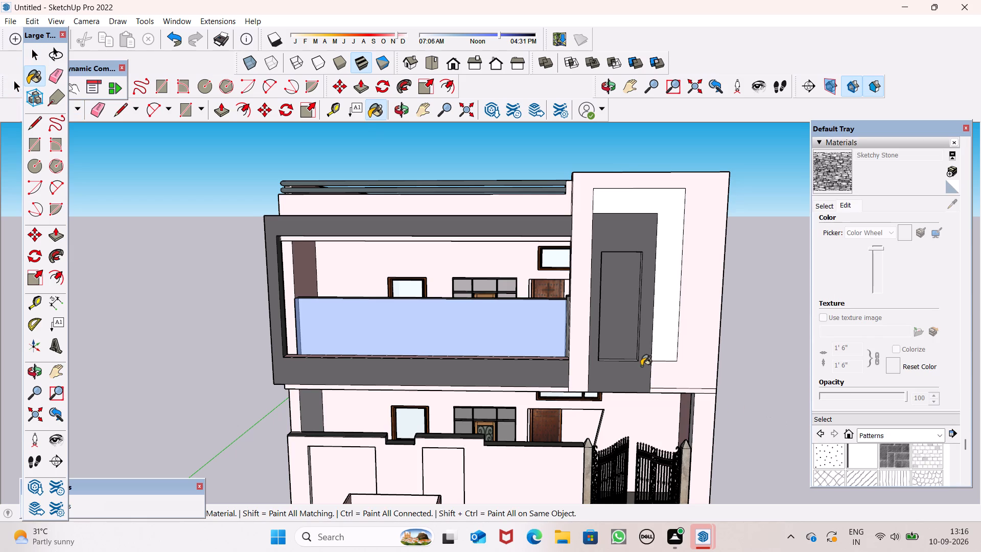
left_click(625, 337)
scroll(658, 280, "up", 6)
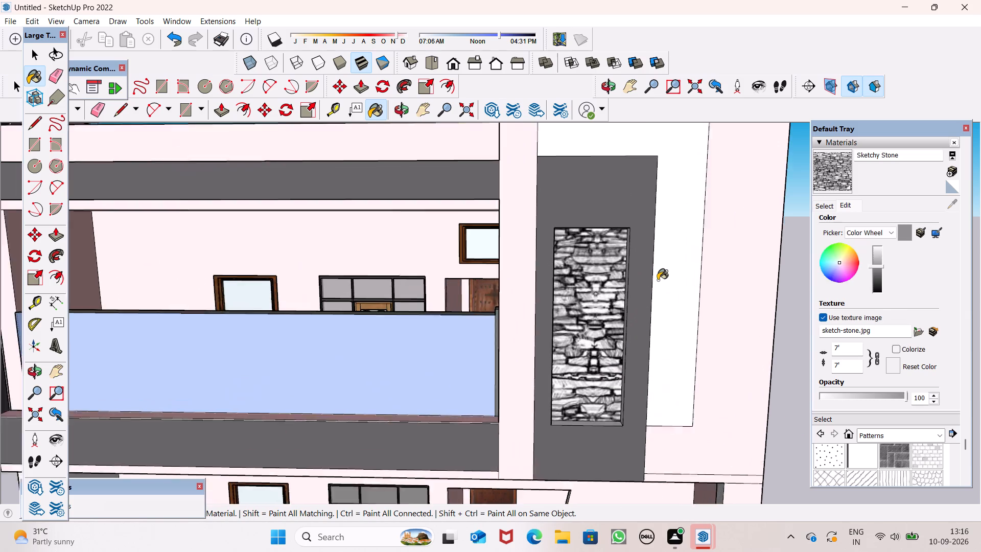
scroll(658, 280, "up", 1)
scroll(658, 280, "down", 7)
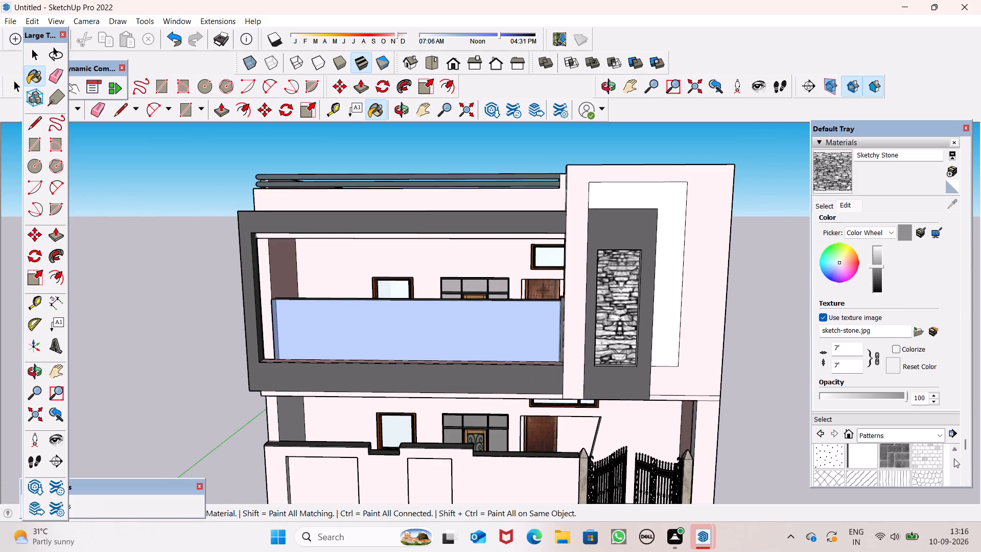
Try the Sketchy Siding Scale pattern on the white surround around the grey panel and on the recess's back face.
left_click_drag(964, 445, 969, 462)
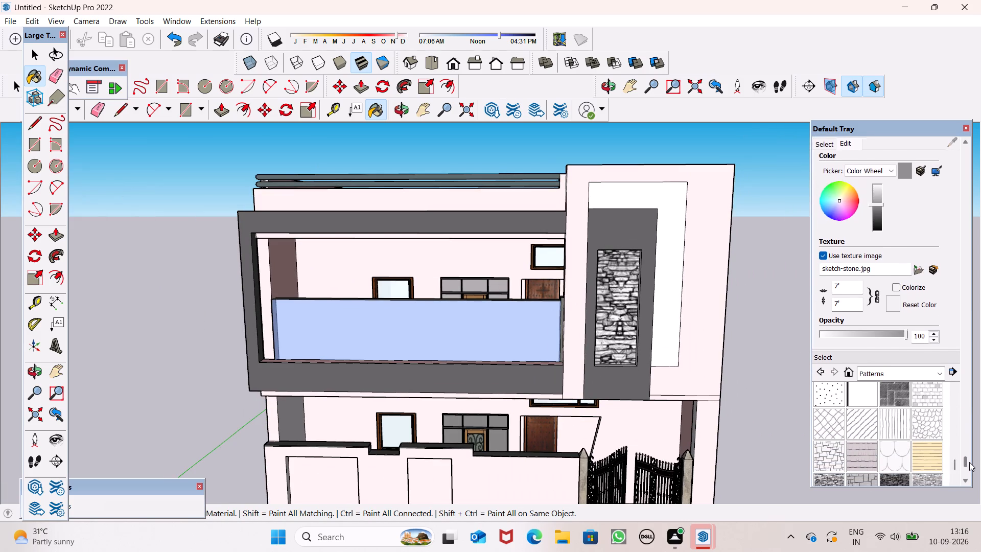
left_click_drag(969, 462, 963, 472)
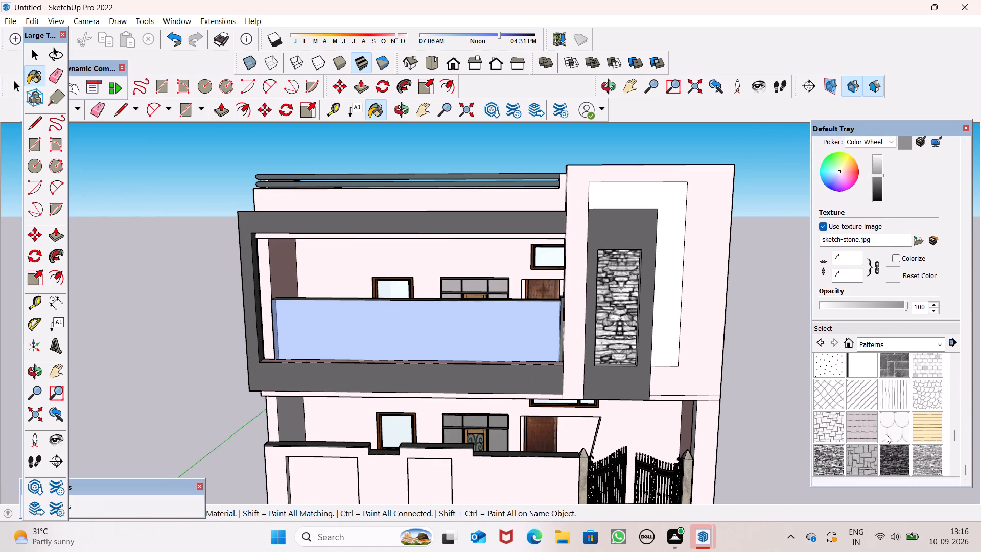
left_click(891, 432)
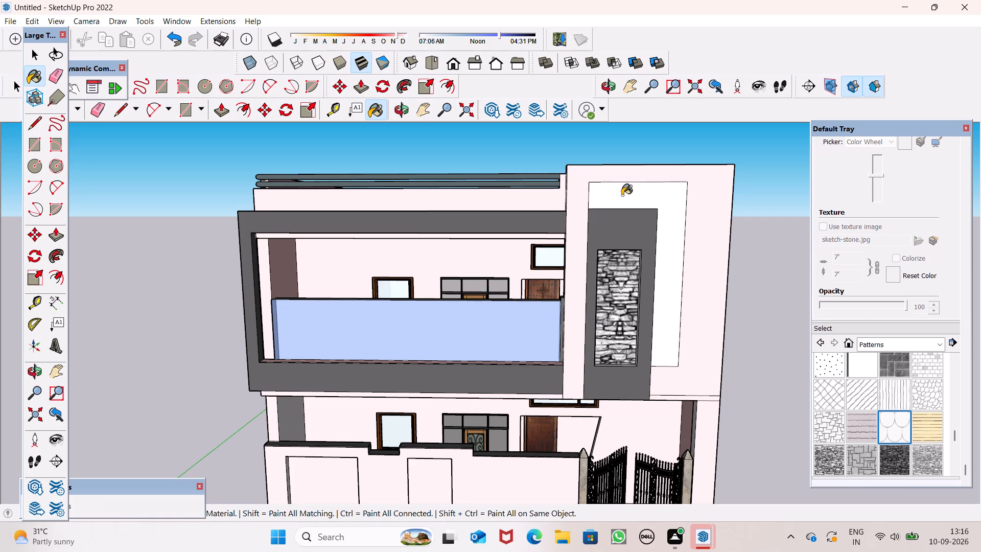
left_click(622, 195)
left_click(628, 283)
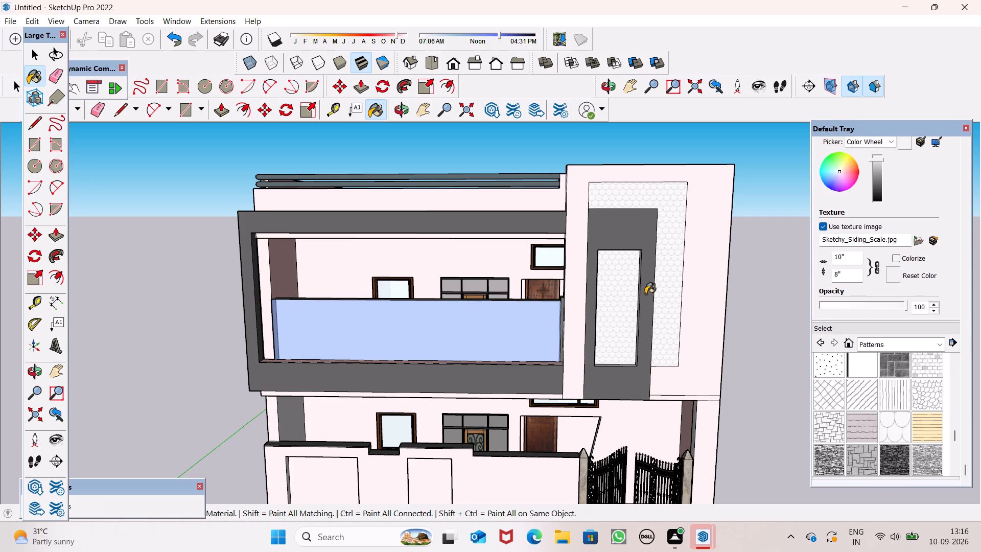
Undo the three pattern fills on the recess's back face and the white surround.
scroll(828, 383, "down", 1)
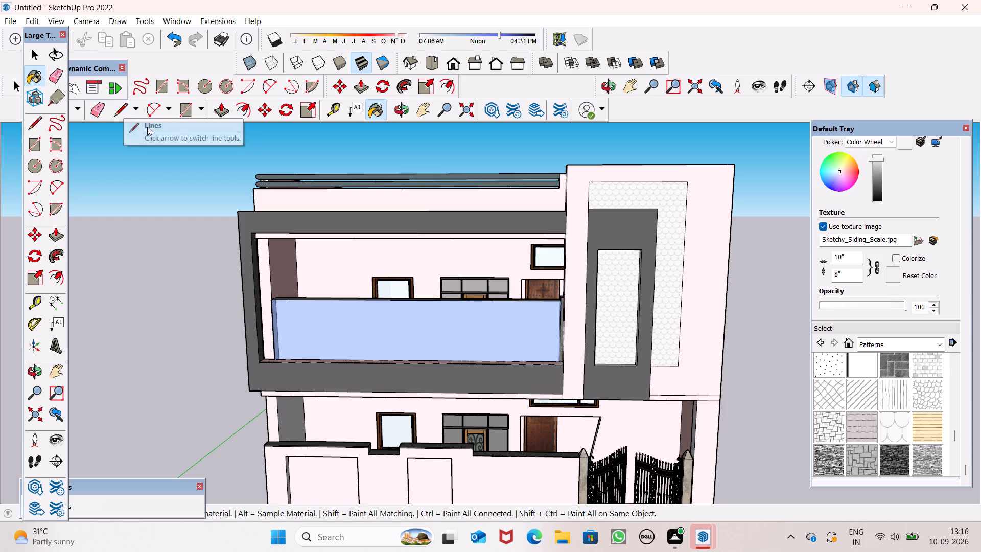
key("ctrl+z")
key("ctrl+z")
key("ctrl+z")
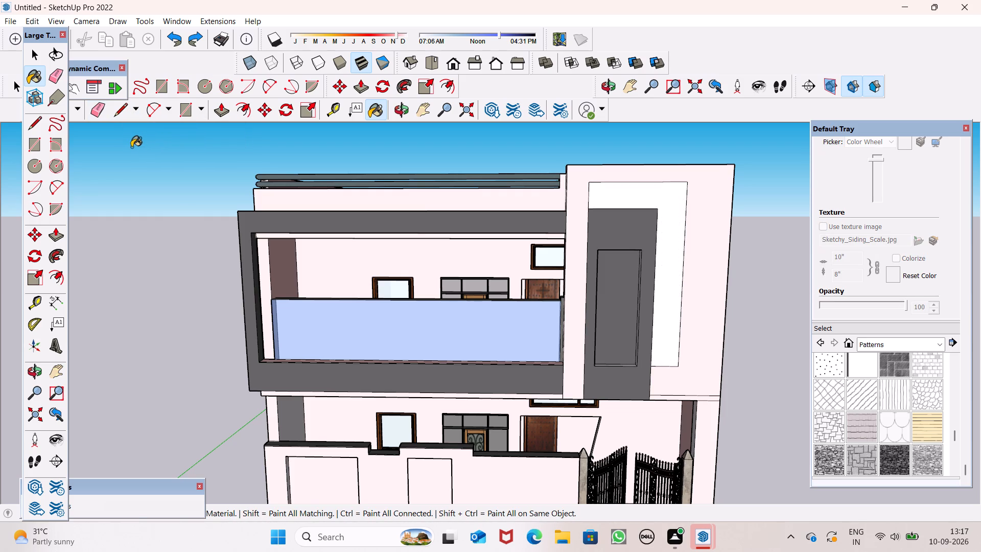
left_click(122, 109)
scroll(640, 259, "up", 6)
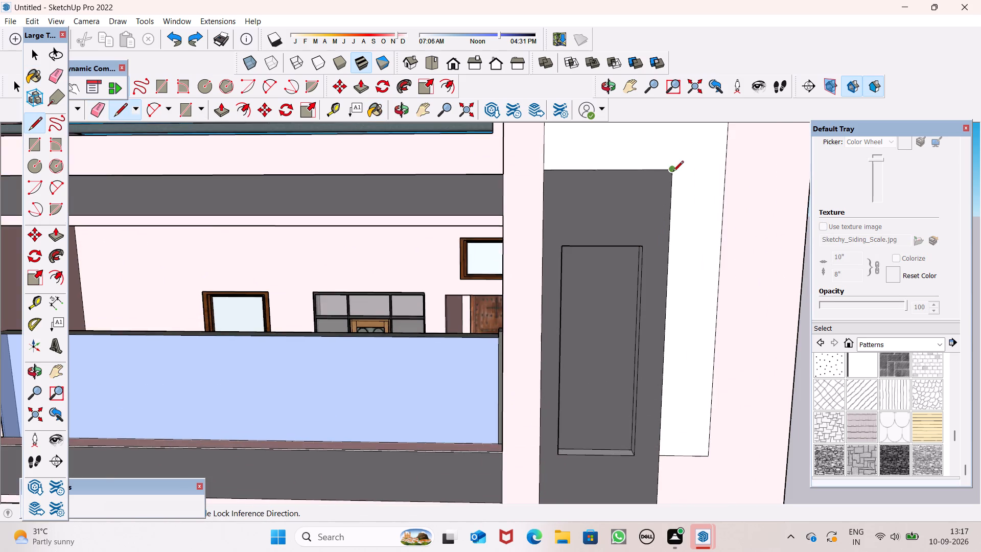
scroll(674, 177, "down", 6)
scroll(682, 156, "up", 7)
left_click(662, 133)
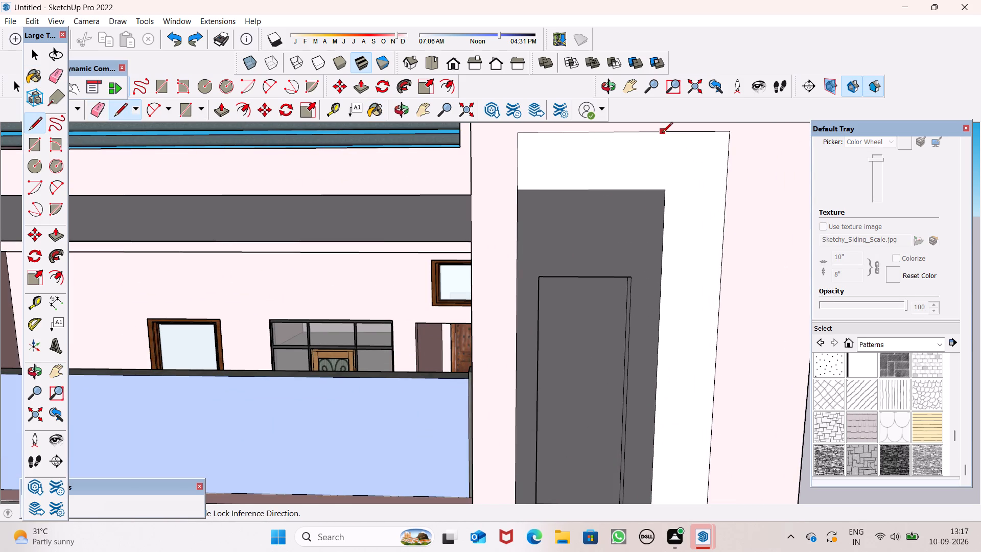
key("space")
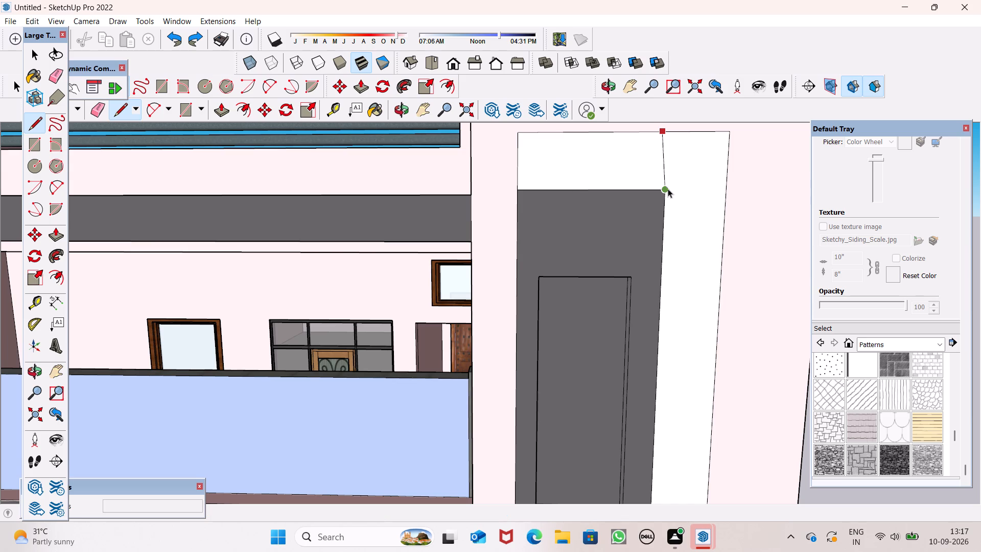
Draw a line about 1' 7 3/8" long from the grey panel's outer top corner up to the white surround's top edge.
left_click(123, 105)
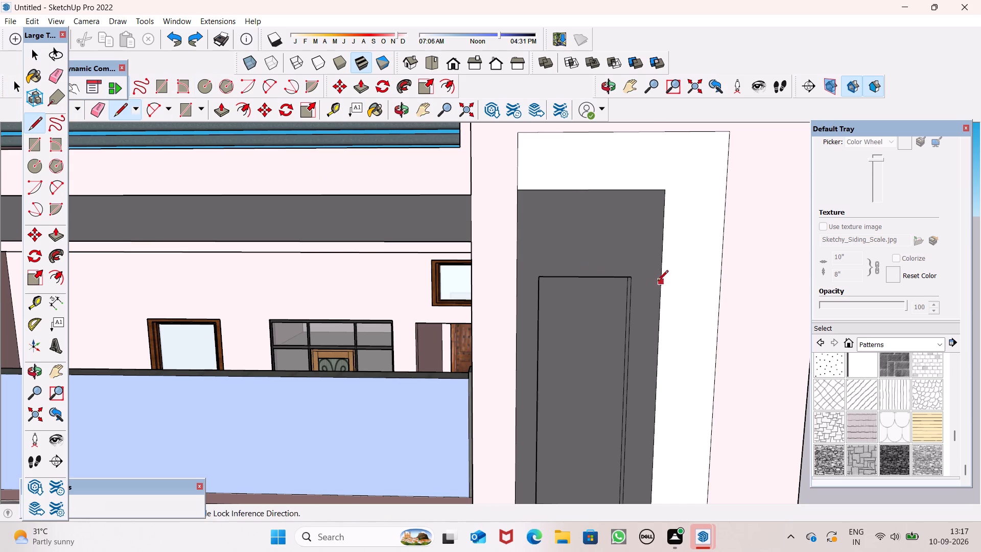
middle_click_drag(658, 282, 609, 449)
scroll(620, 416, "up", 5)
left_click(628, 391)
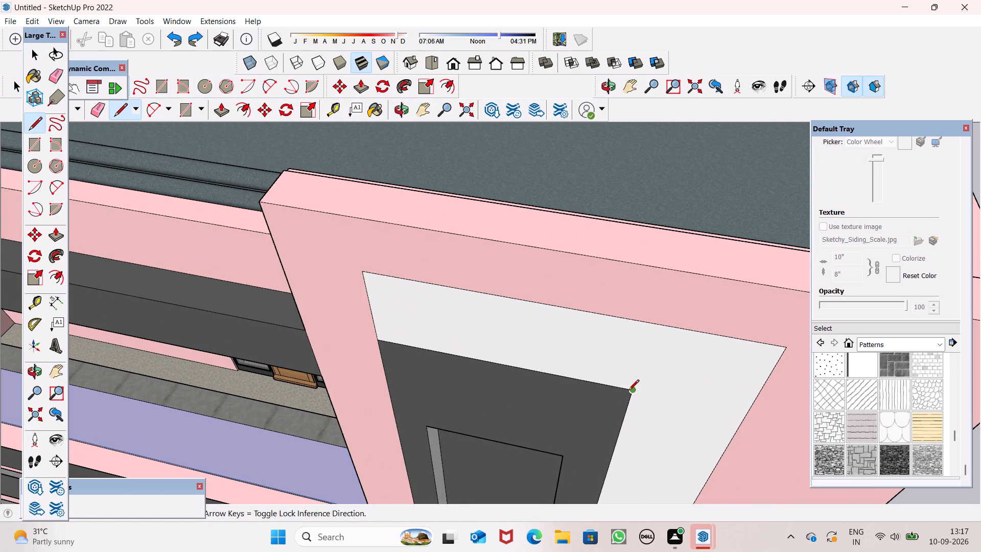
left_click(647, 322)
key("space")
Draw a short dividing line across the white surround's top band, inward of the existing one, down to the grey panel's top edge.
scroll(631, 301, "down", 8)
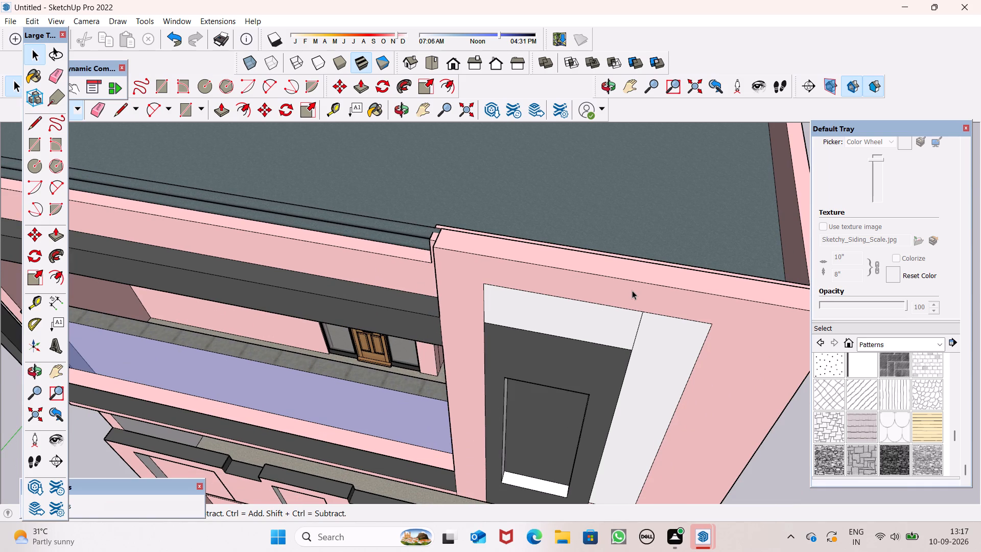
scroll(637, 290, "down", 6)
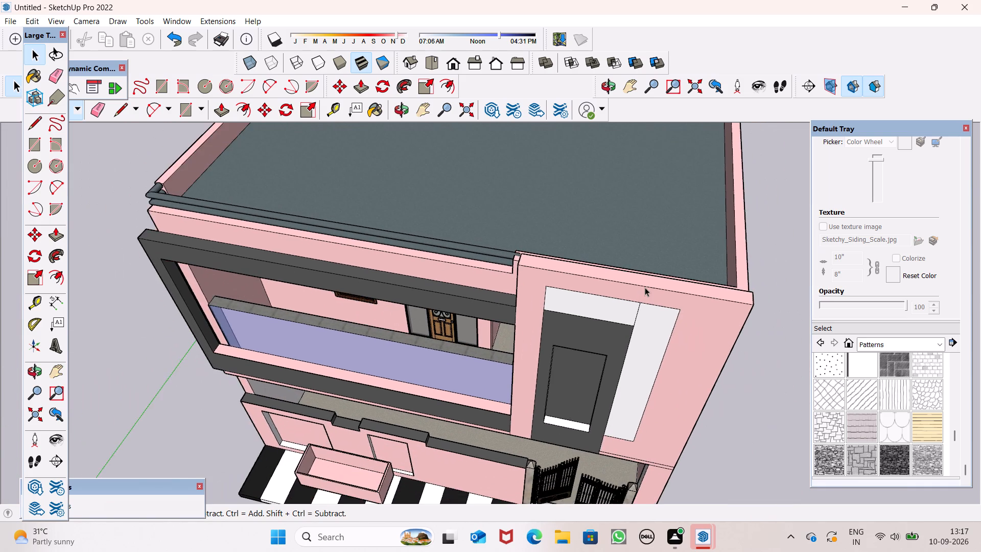
scroll(645, 287, "down", 2)
middle_click_drag(693, 329, 682, 241)
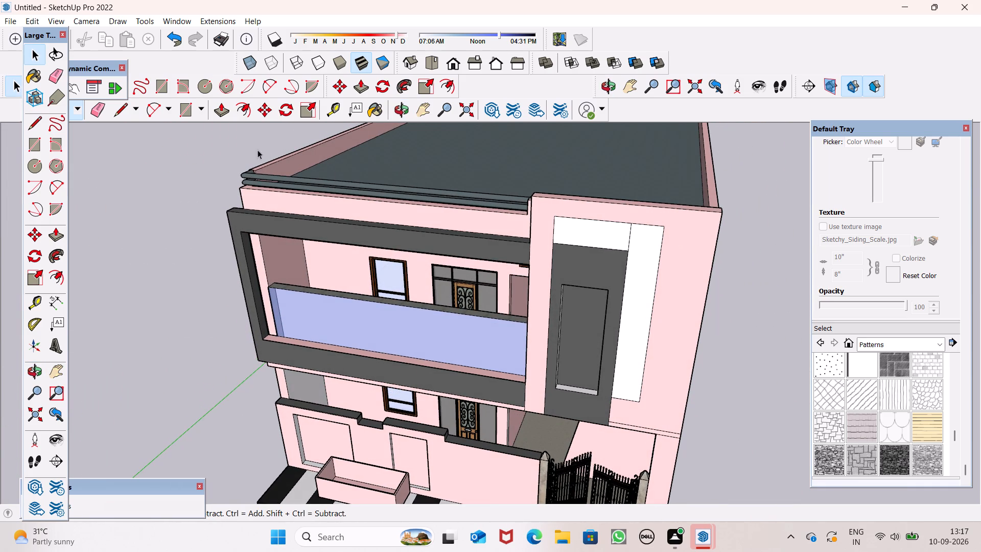
left_click(126, 112)
scroll(576, 200, "up", 6)
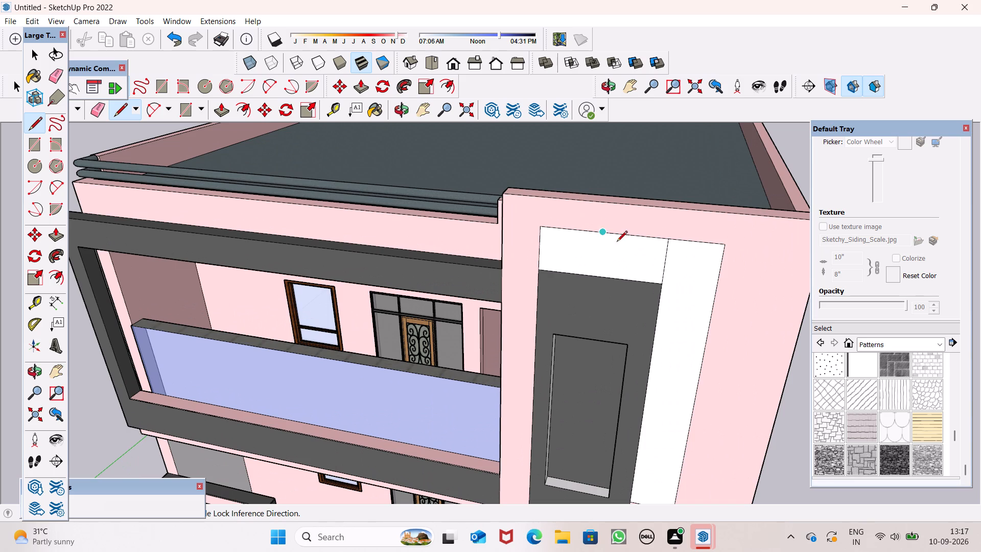
left_click(627, 237)
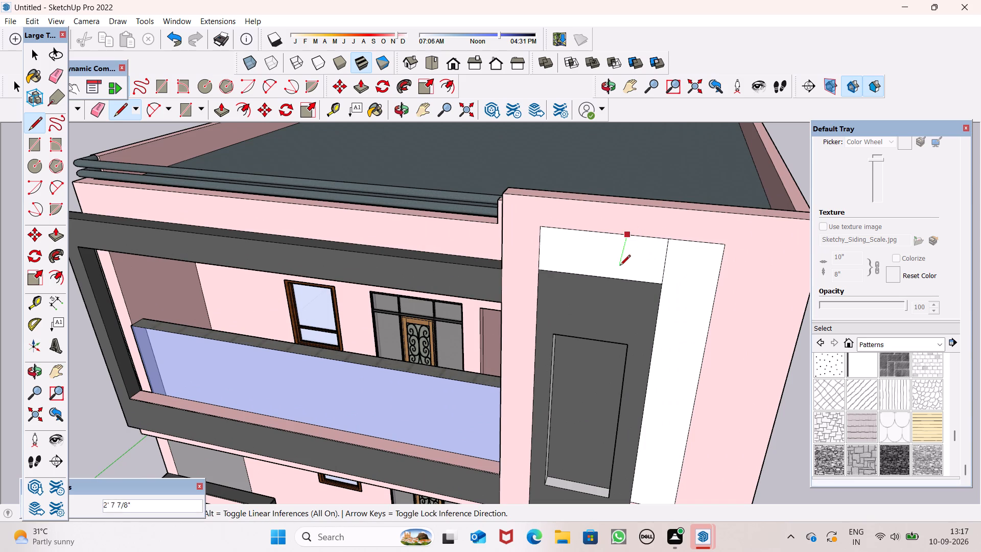
left_click(624, 275)
key("space")
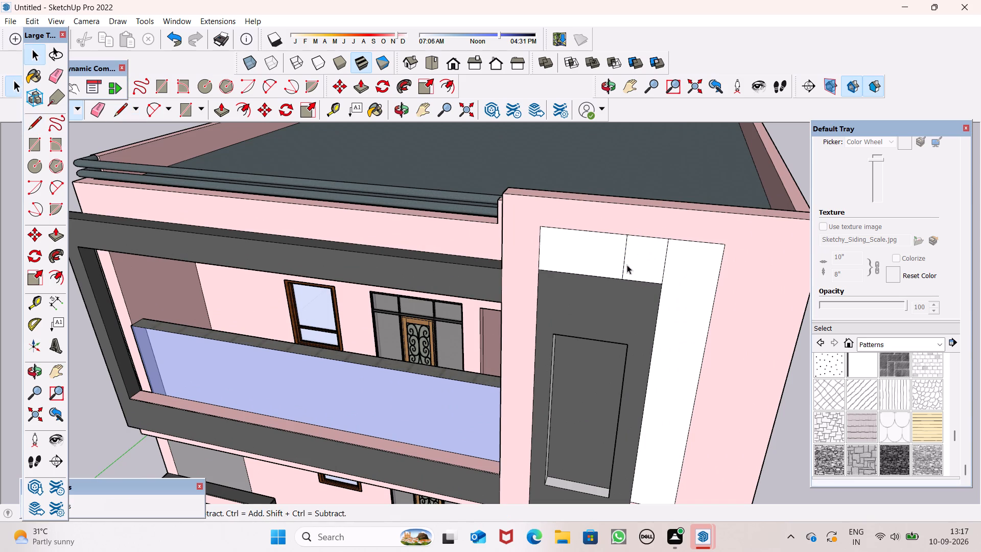
Erase the dividing line that joins the grey panel's outer top corner to the white surround's top edge.
left_click(97, 111)
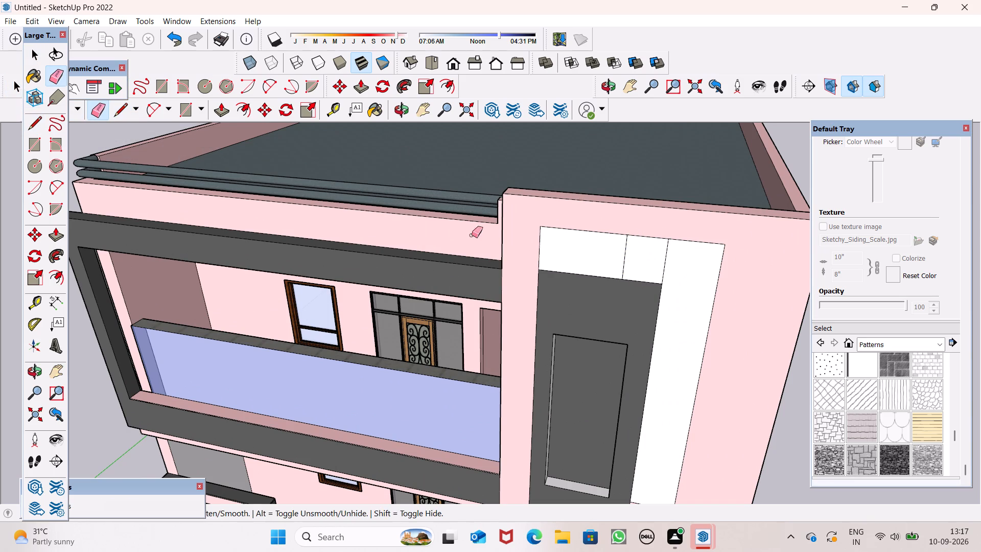
left_click_drag(670, 268, 660, 272)
key("space")
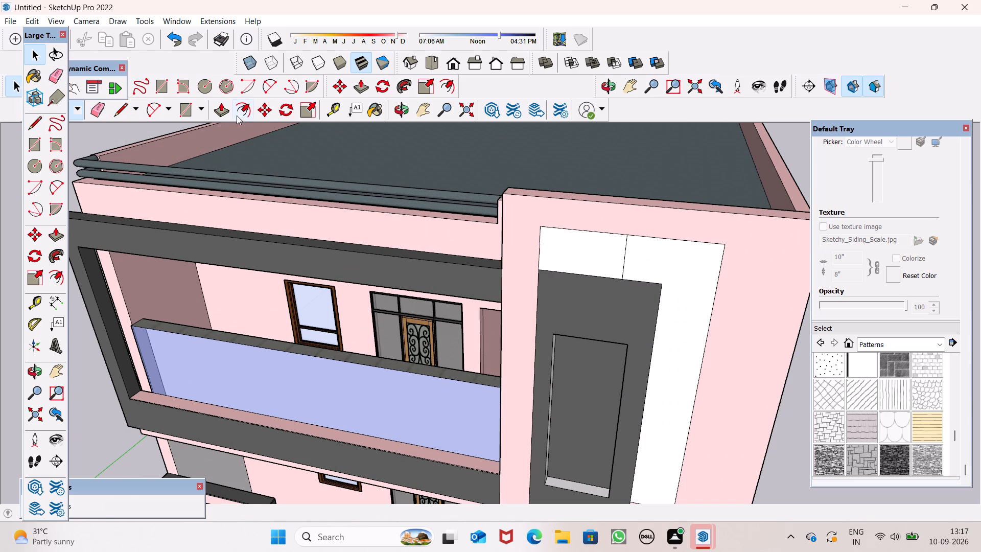
Draw a line about 3' 5/8" long from the remaining divider's middle across to the white surround's outer edge.
left_click_drag(119, 109, 184, 129)
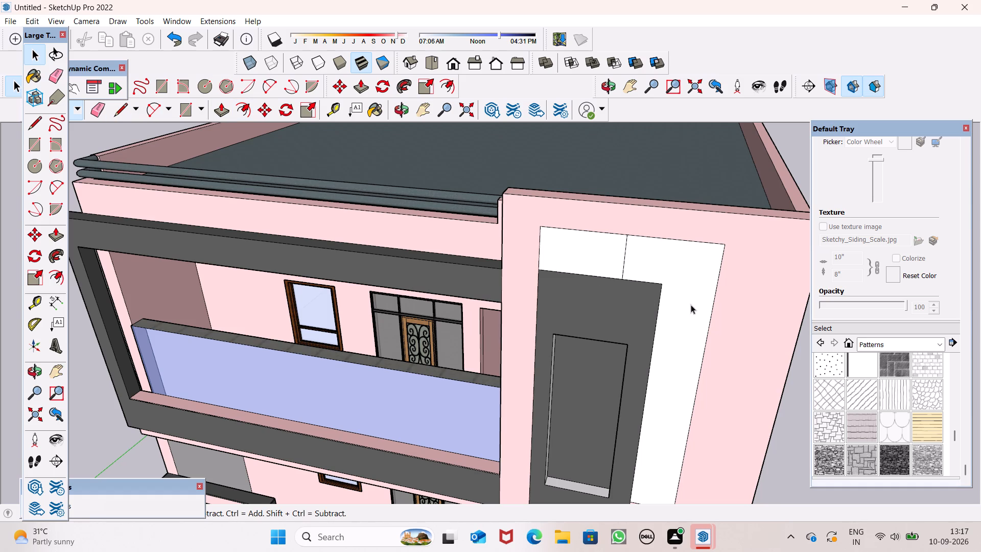
scroll(663, 274, "up", 6)
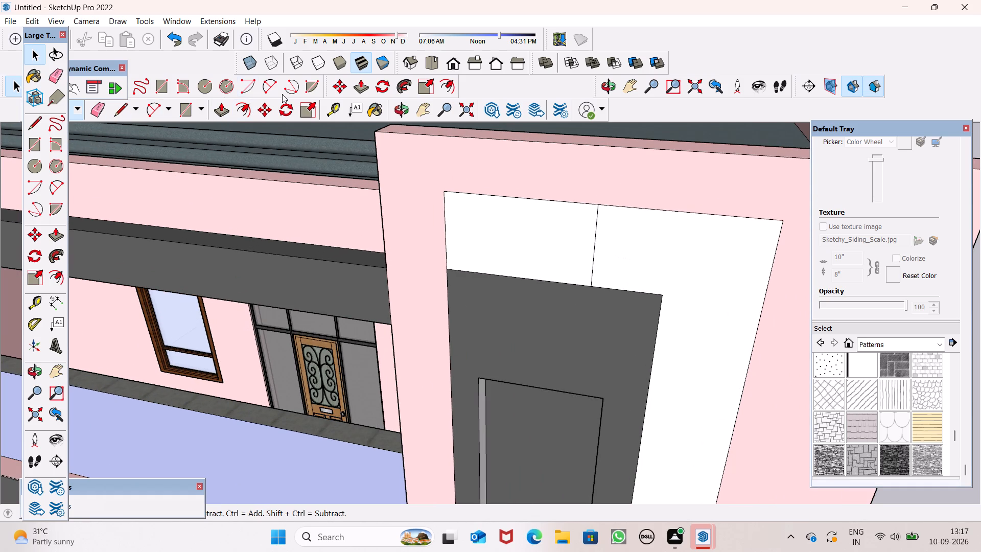
left_click_drag(120, 108, 127, 112)
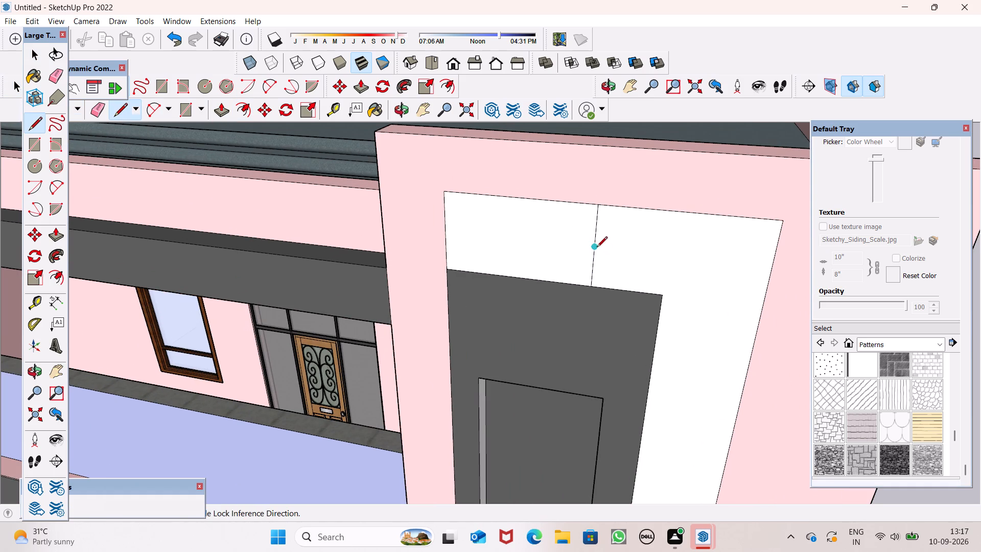
left_click_drag(596, 247, 604, 250)
left_click(770, 268)
key("space")
Draw a line across the white side strip, from the grey panel's edge just below its top corner to the surround's outer edge.
scroll(556, 188, "down", 11)
middle_click_drag(670, 273, 672, 241)
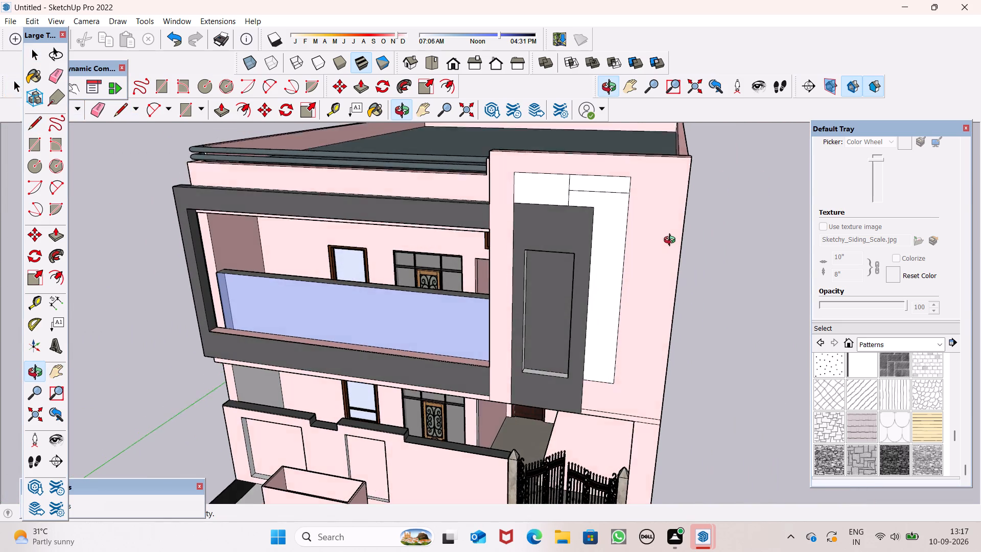
middle_click_drag(672, 241, 673, 230)
scroll(671, 226, "up", 1)
left_click(127, 110)
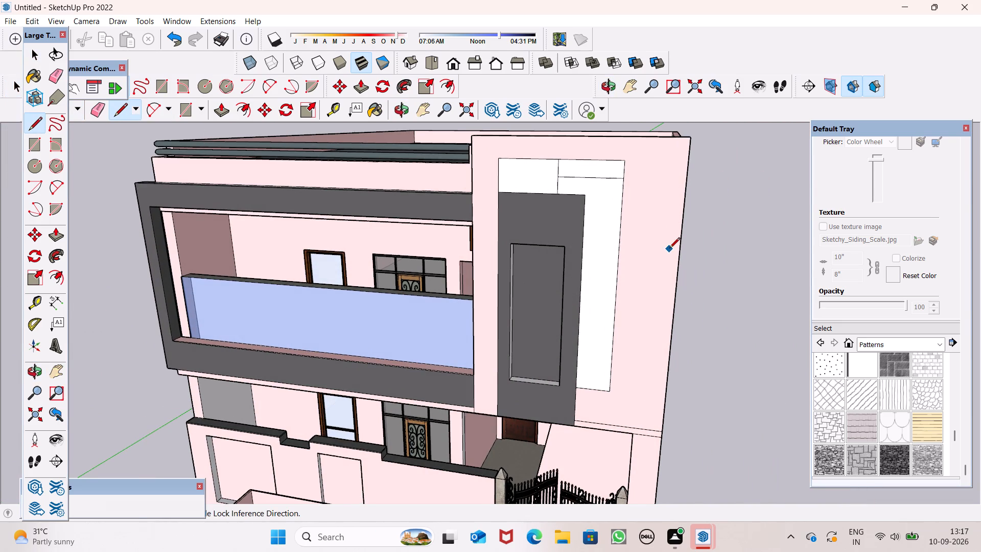
scroll(669, 249, "up", 5)
left_click(532, 175)
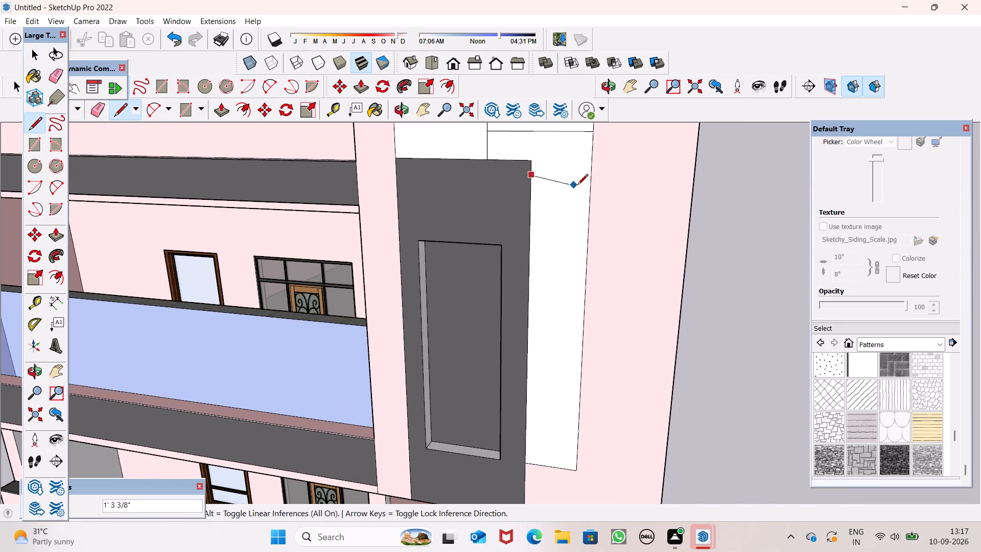
left_click(587, 180)
key("space")
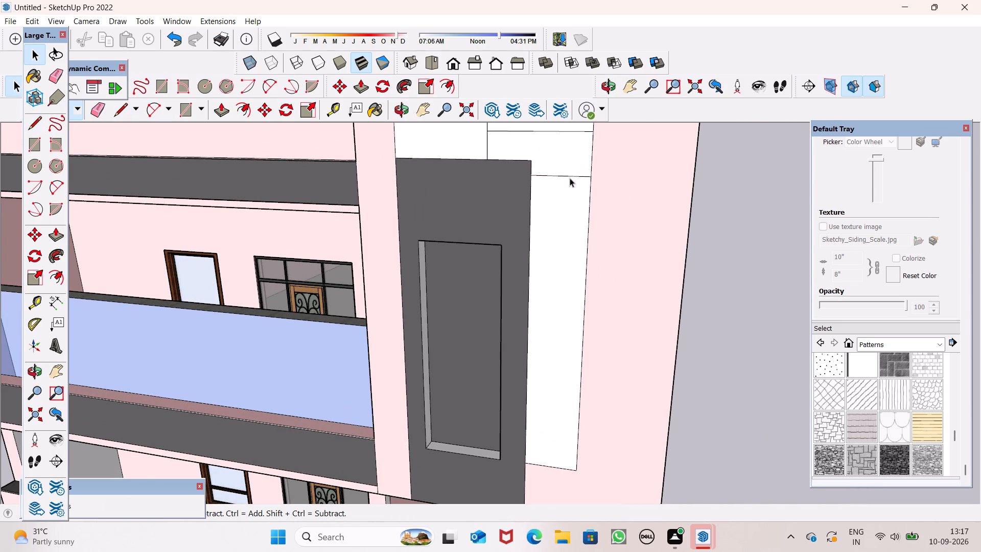
Copy the side strip's new line about 1' 2 5/16" downward and repeat it as an array of 6 copies.
left_click(568, 176)
key("m")
key("Return")
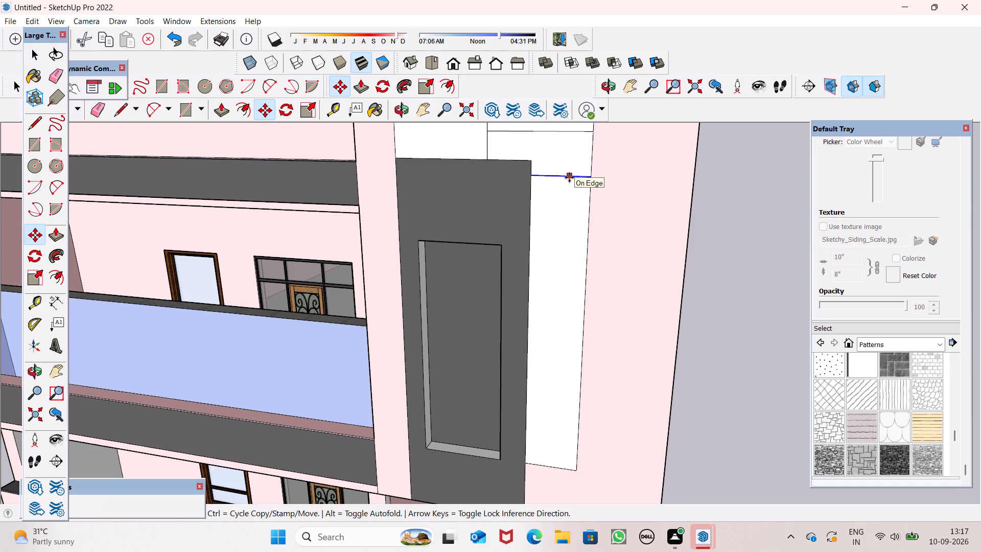
left_click_drag(571, 180, 574, 200)
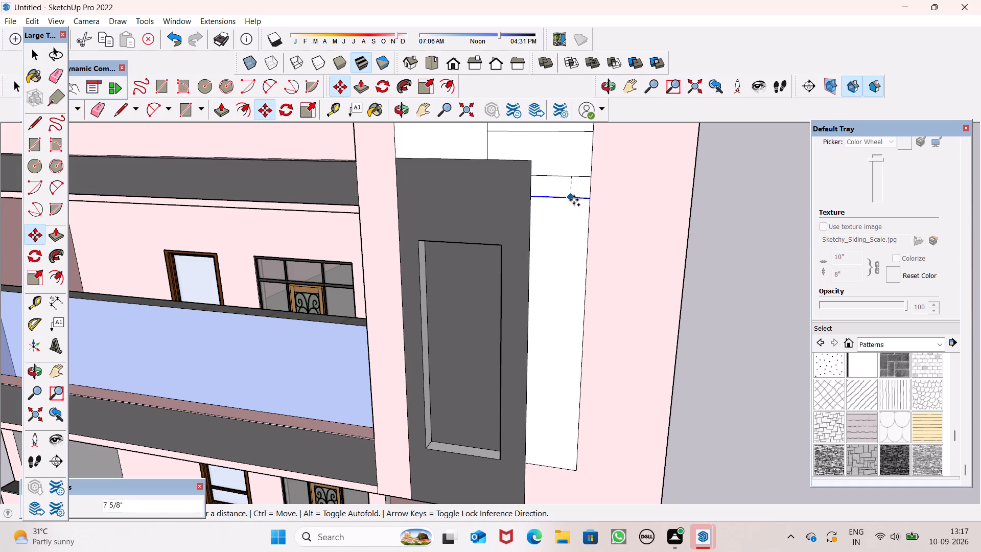
left_click_drag(574, 200, 577, 218)
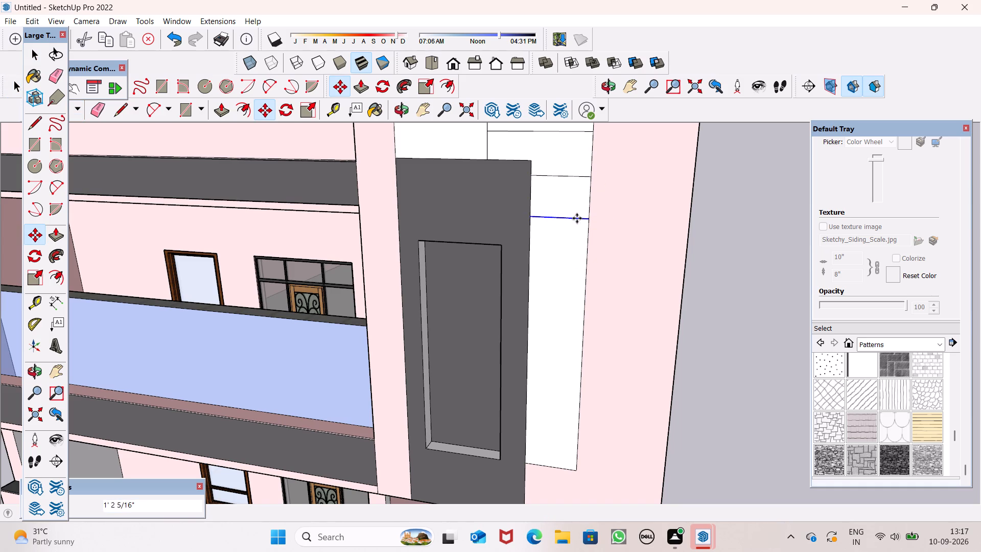
key("shift+asterisk")
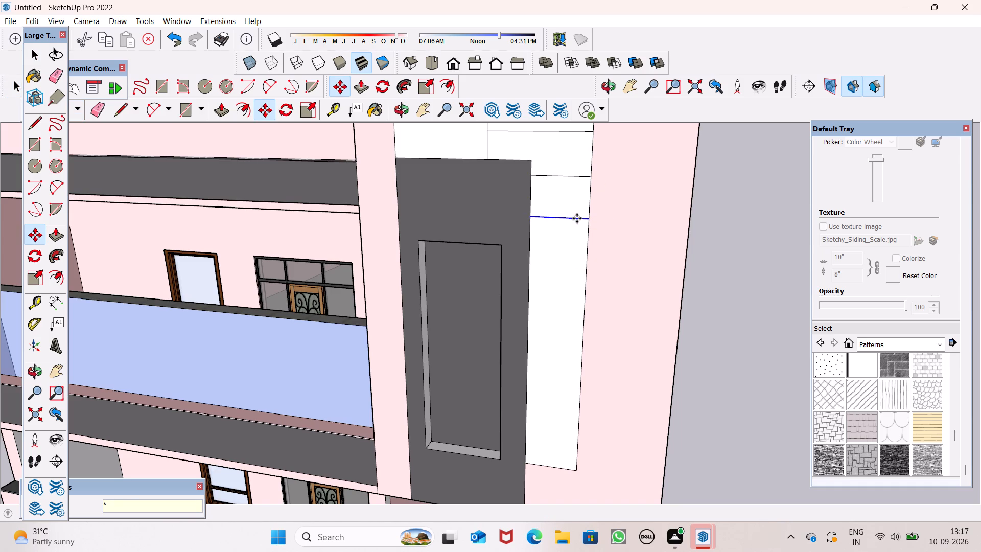
key("6")
key("Return")
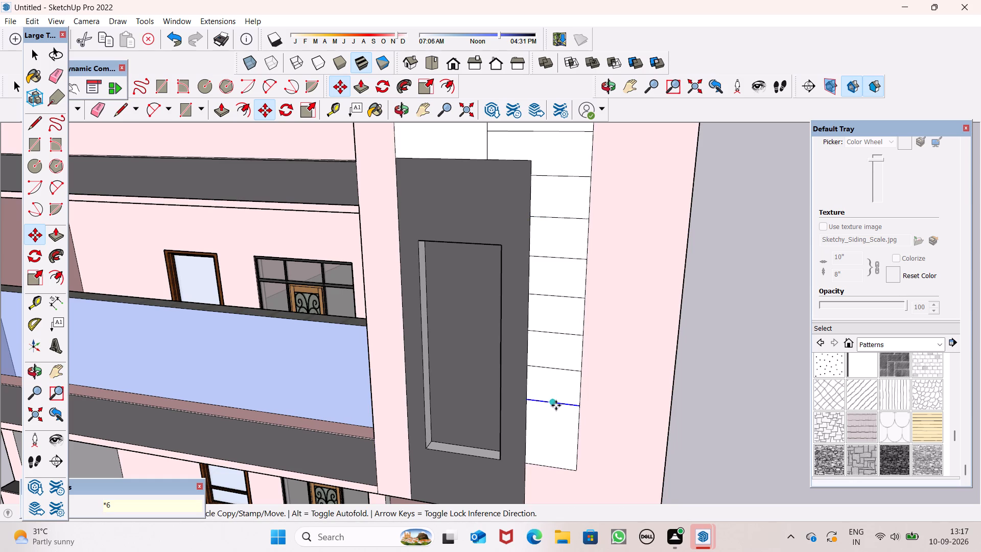
Copy the lowest line of the white side strip once more toward the strip's bottom edge.
left_click_drag(556, 405, 558, 428)
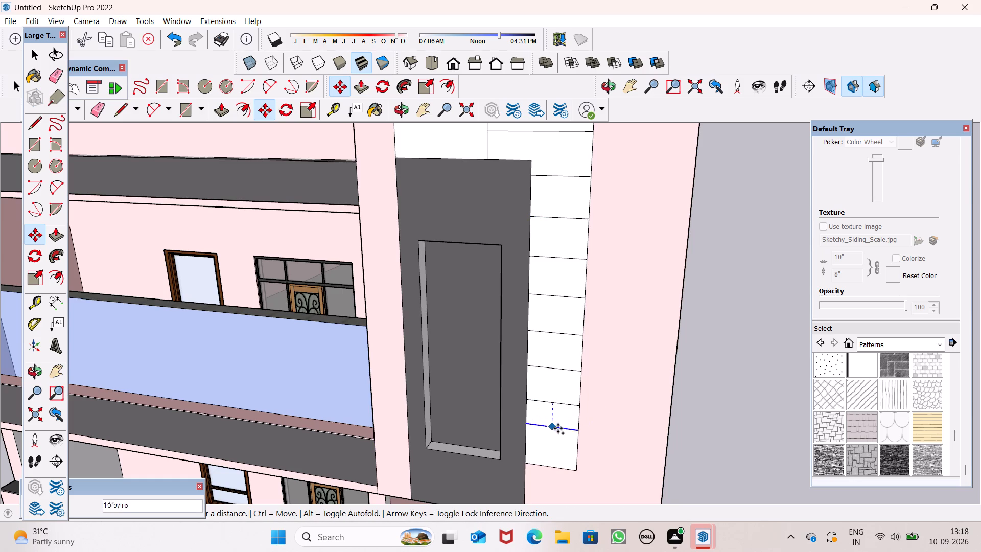
left_click_drag(558, 428, 554, 435)
key("space")
Paint the back face of the grey panel's recess with the Terrazzo material from the Patterns collection.
scroll(621, 387, "down", 2)
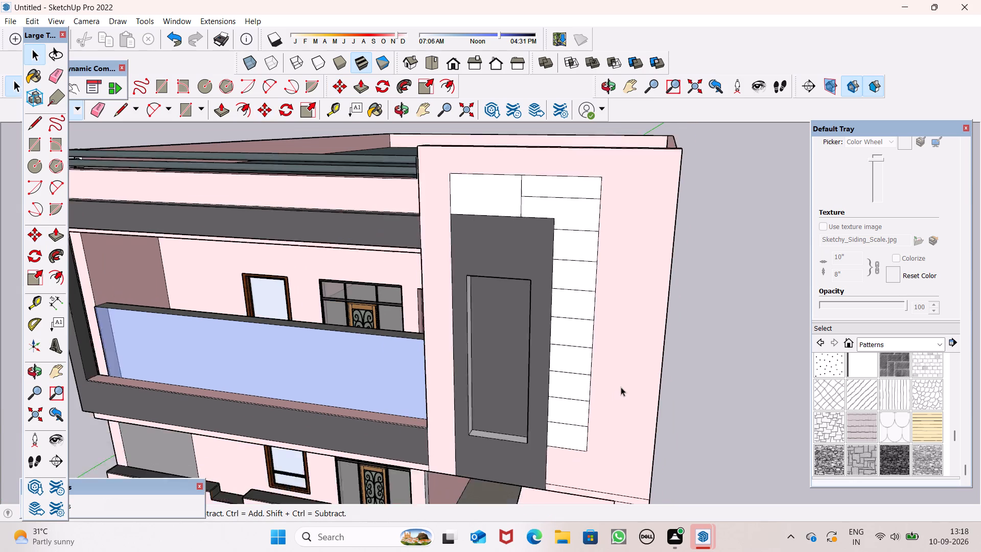
scroll(621, 387, "down", 2)
scroll(767, 343, "down", 3)
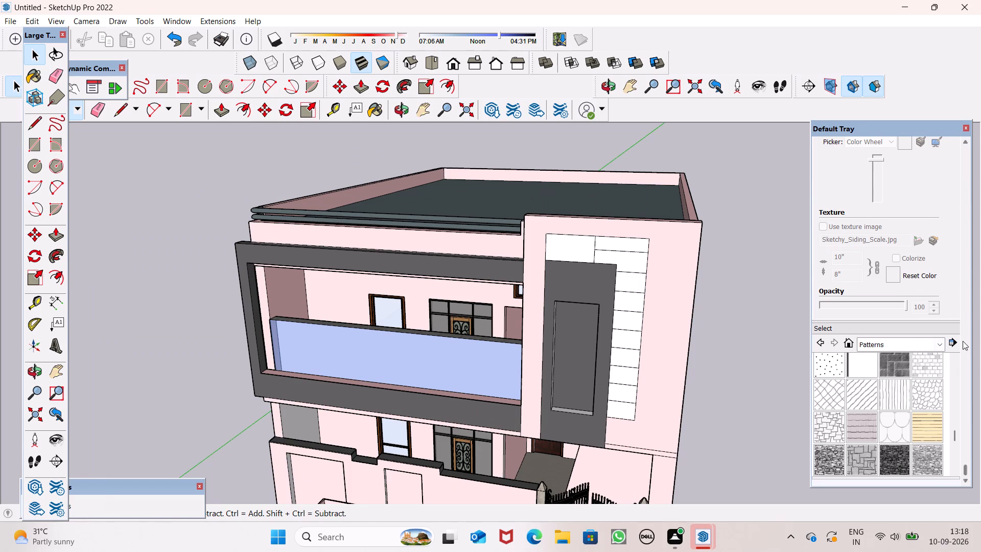
scroll(946, 351, "down", 1)
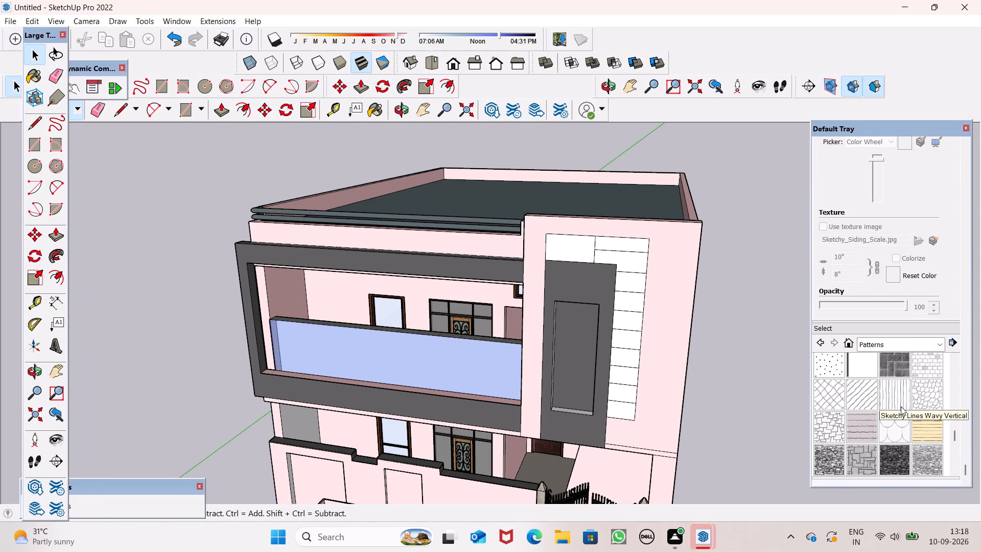
scroll(901, 406, "up", 1)
scroll(906, 423, "down", 3)
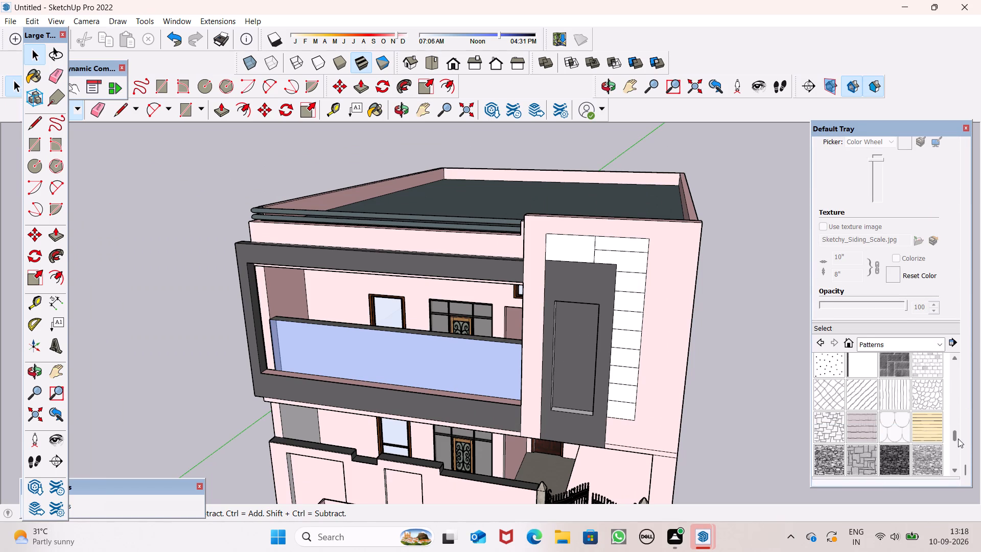
left_click_drag(957, 438, 963, 456)
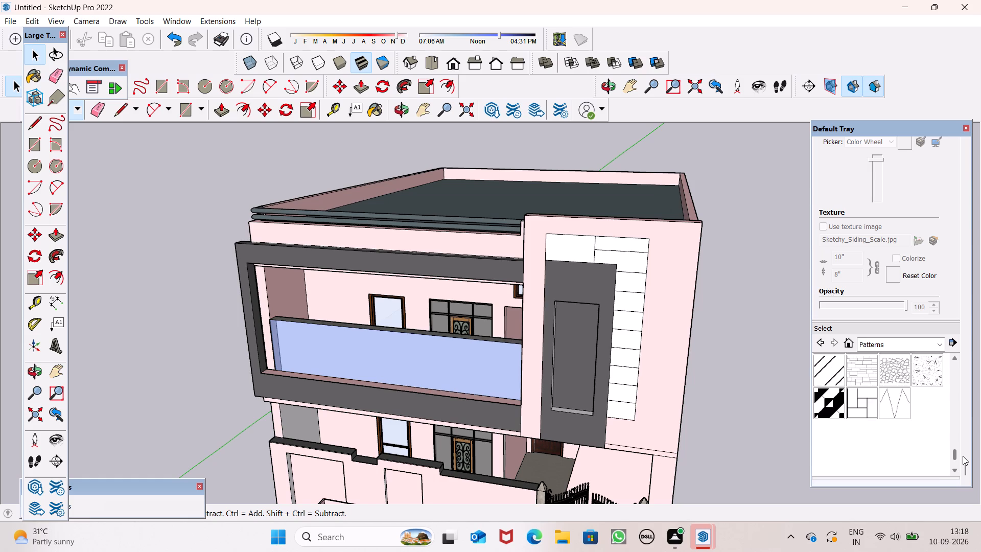
left_click_drag(963, 456, 961, 443)
left_click(926, 458)
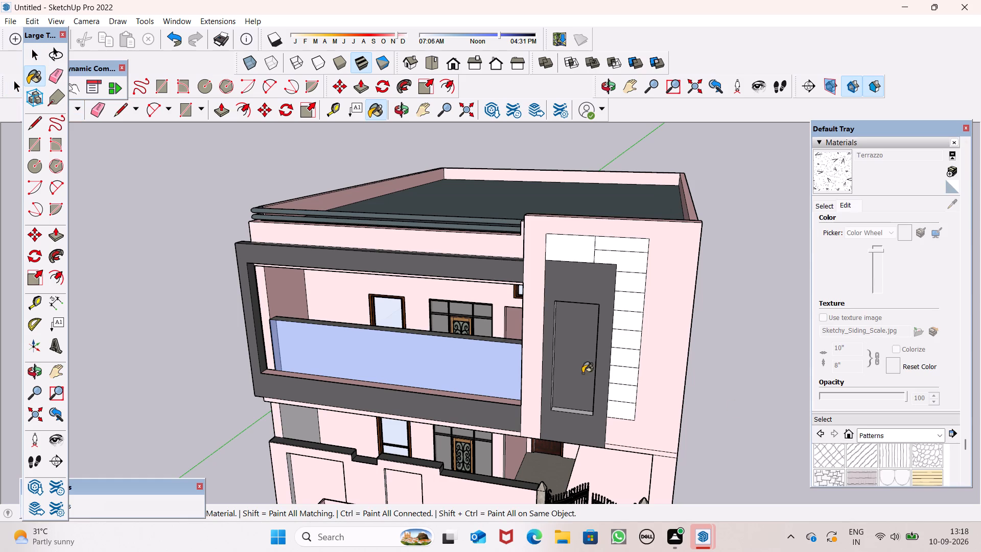
left_click(566, 359)
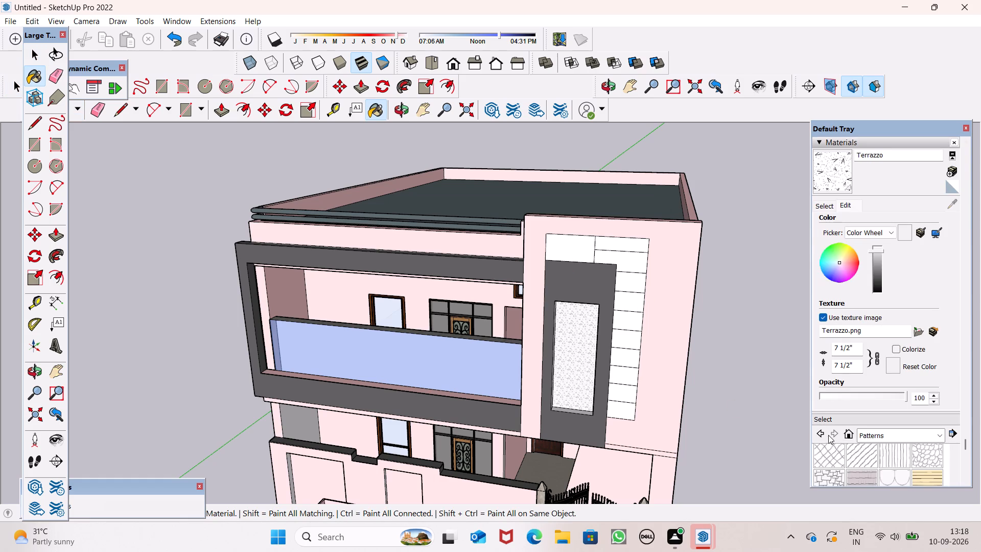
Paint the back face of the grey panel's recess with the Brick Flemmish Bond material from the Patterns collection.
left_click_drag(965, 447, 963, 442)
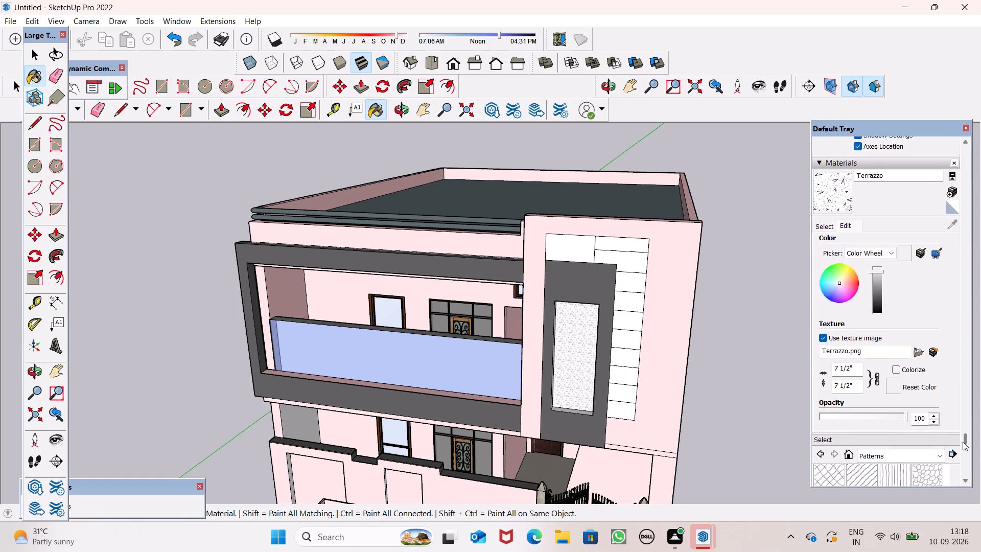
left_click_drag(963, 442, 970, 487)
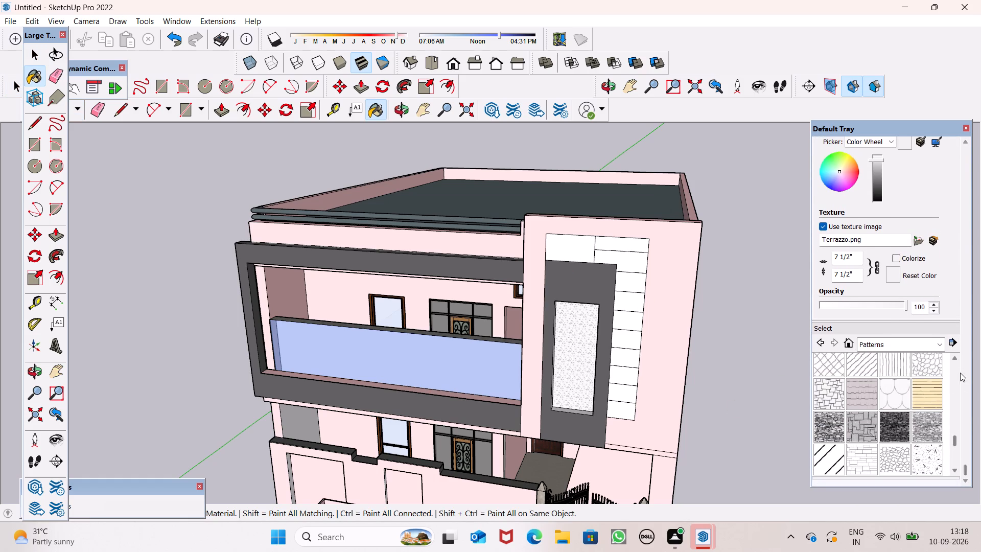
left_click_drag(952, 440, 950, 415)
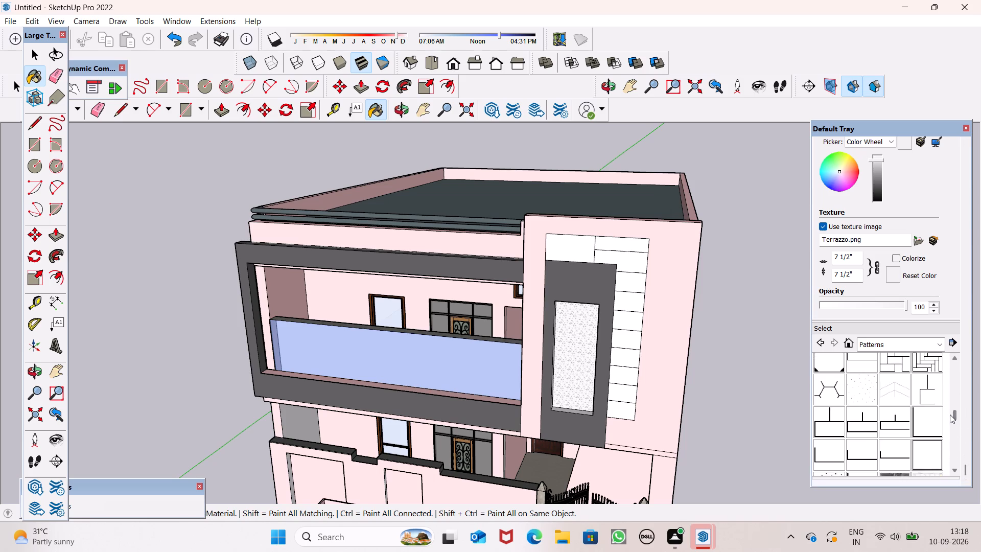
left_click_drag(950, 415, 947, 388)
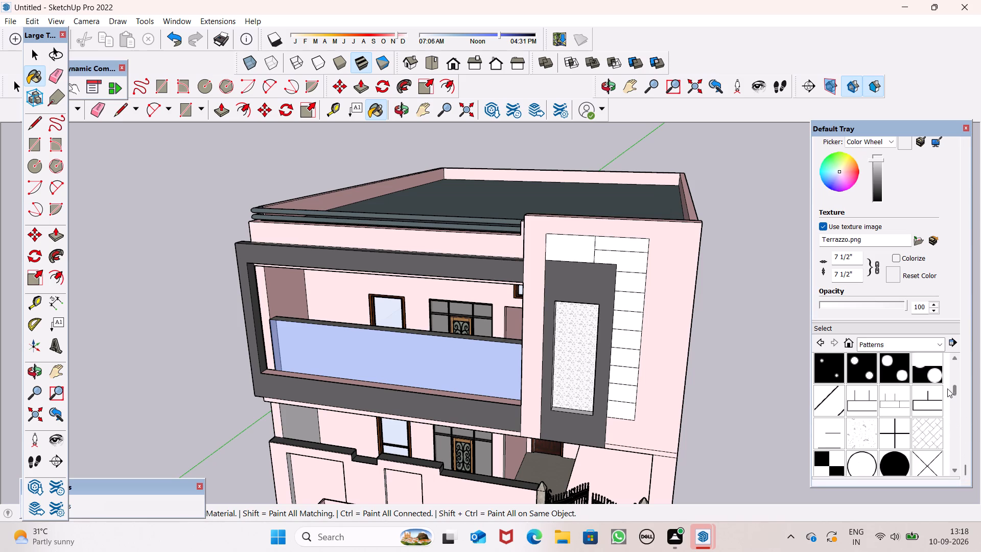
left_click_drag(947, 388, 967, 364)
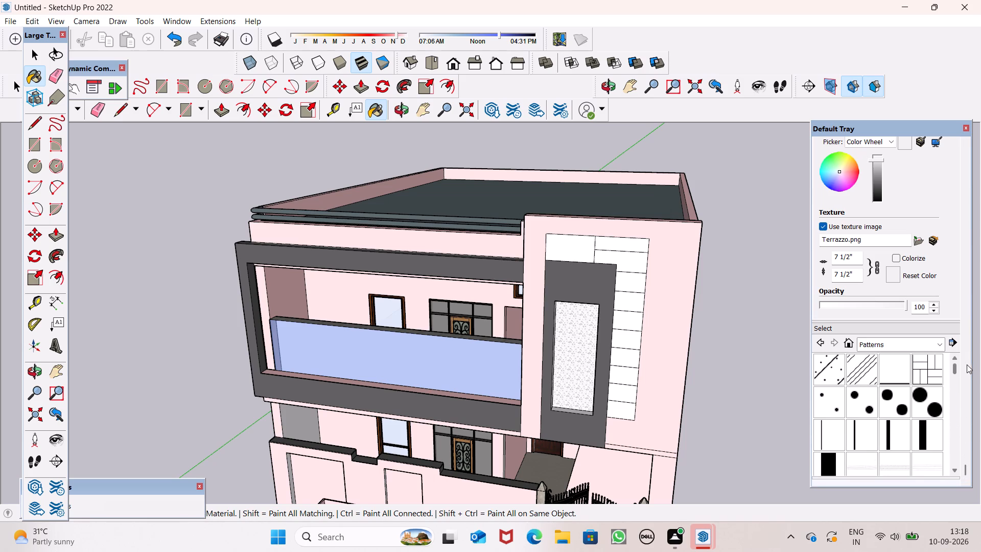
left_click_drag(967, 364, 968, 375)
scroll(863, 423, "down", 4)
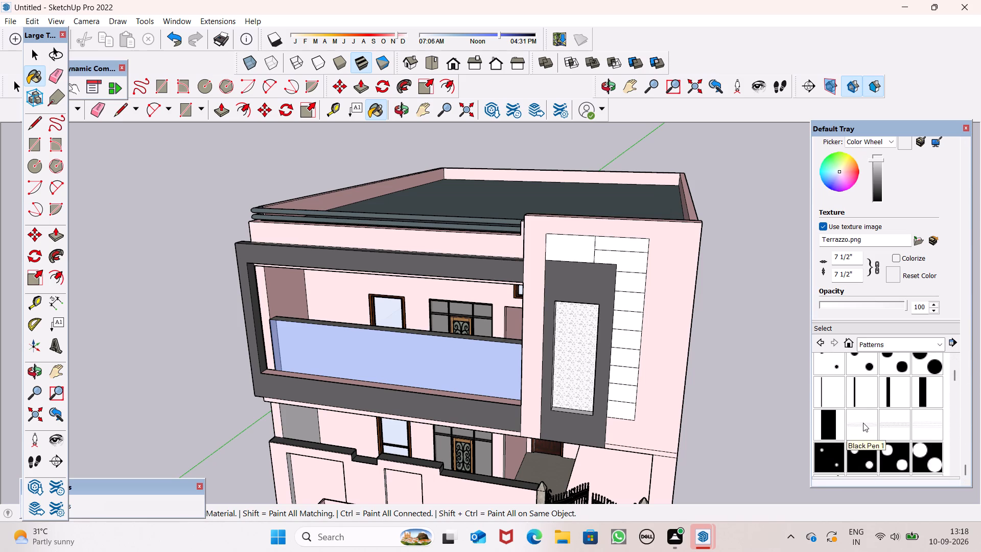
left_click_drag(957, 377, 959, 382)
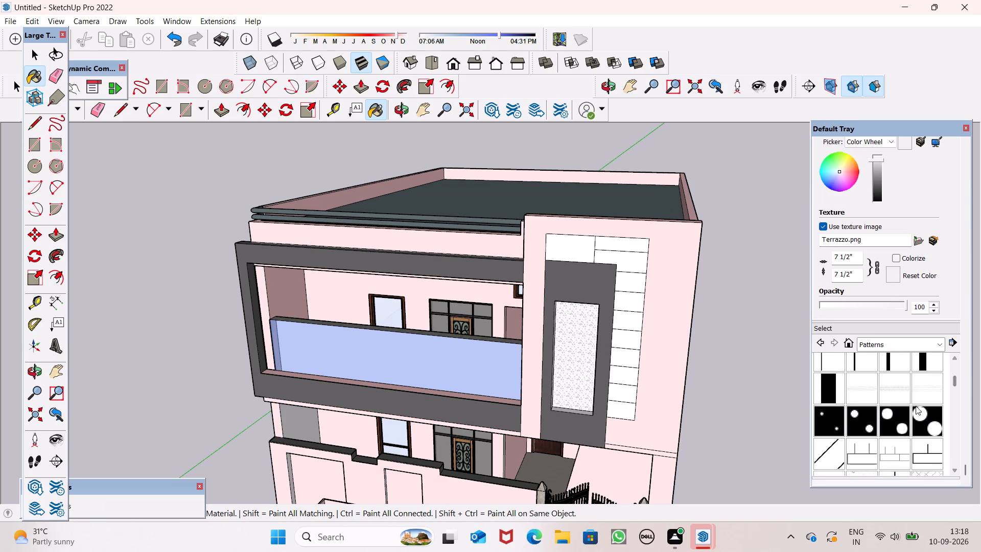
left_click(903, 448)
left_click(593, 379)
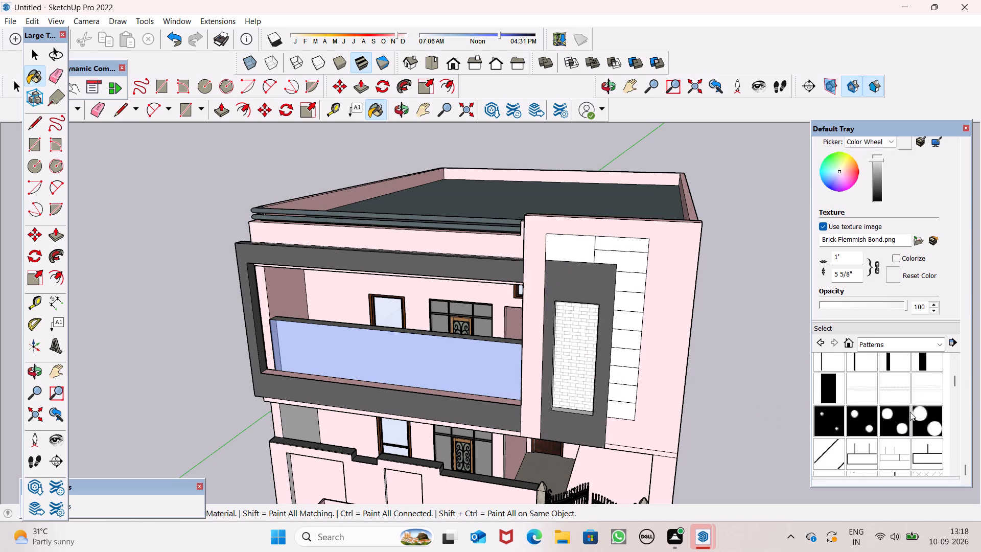
Paint the back face of the grey panel's recess with the Diamond Box pattern.
left_click_drag(953, 383, 954, 400)
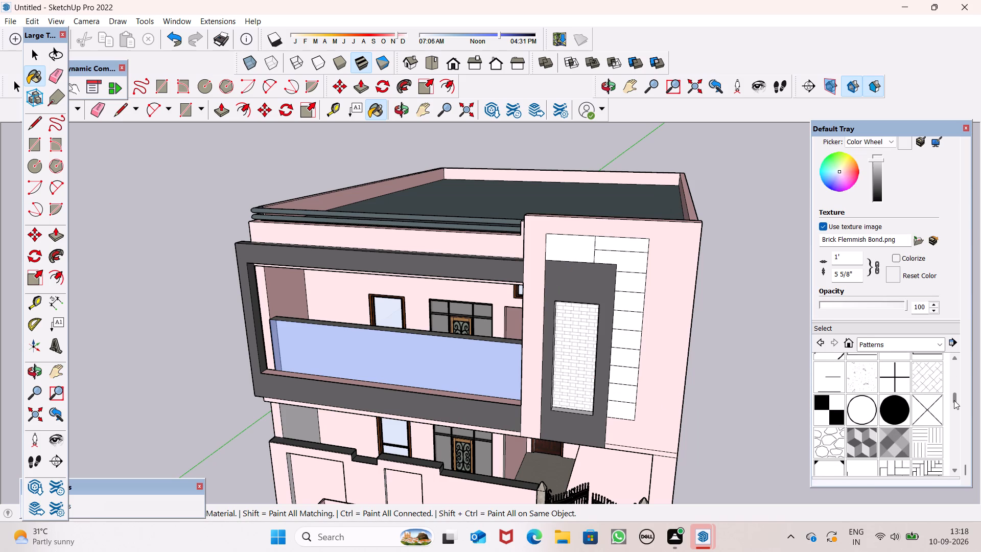
left_click_drag(954, 400, 954, 403)
left_click(869, 425)
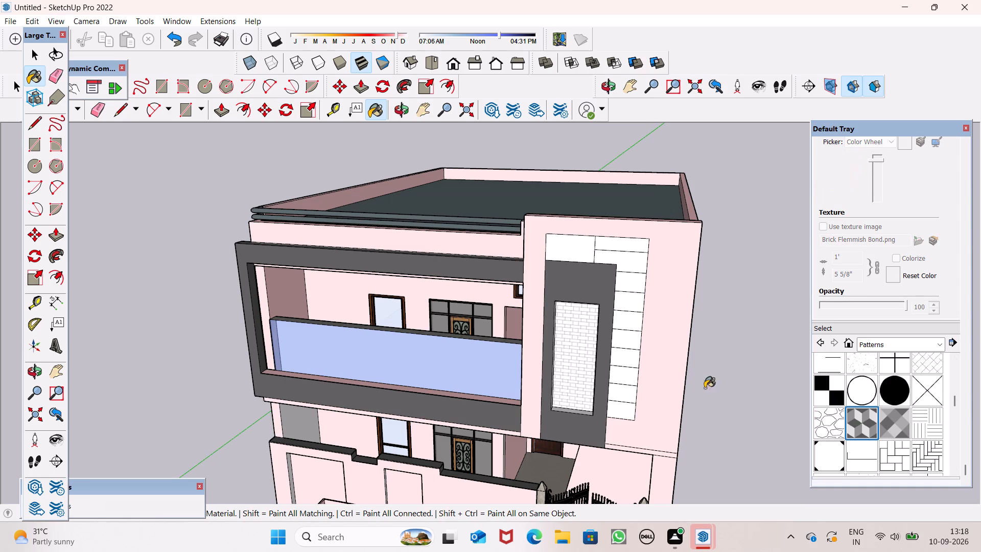
left_click(575, 347)
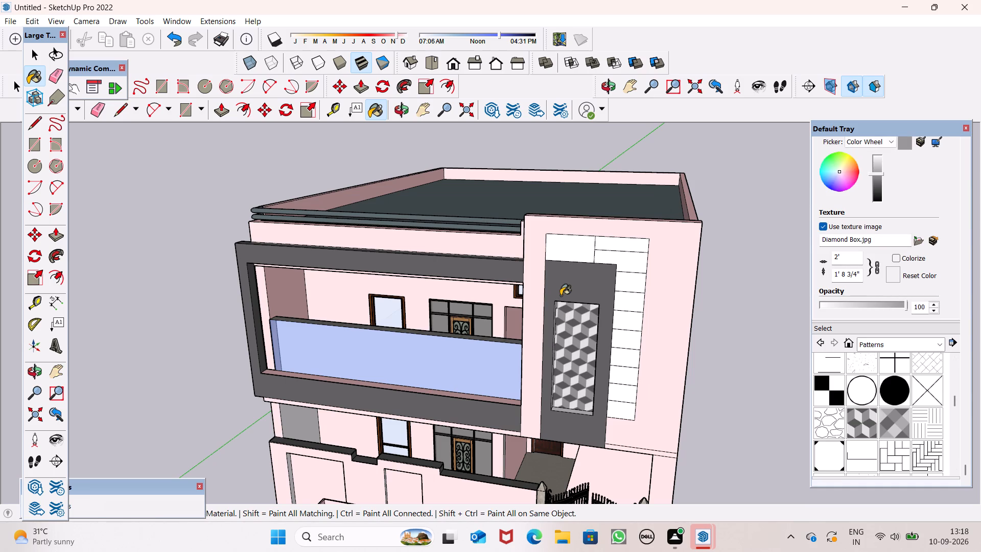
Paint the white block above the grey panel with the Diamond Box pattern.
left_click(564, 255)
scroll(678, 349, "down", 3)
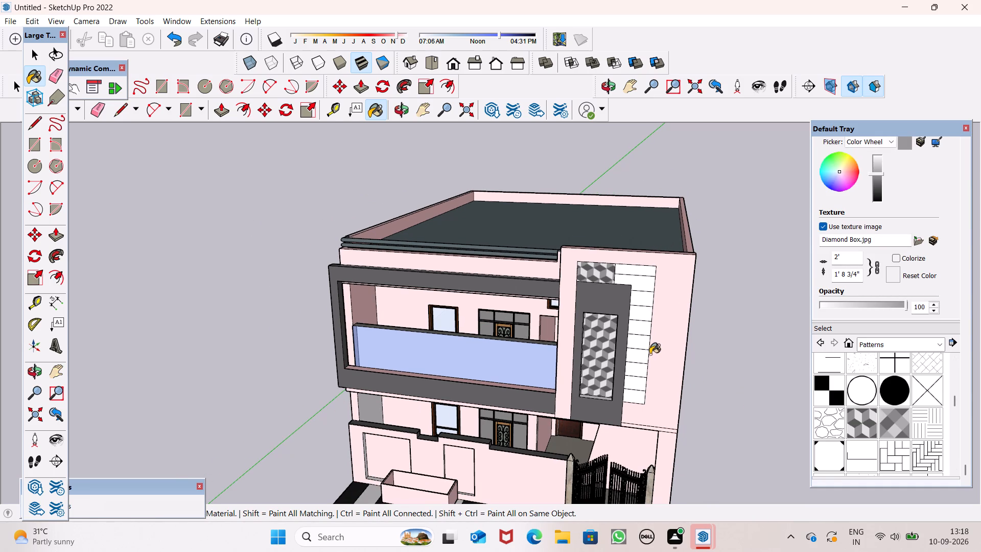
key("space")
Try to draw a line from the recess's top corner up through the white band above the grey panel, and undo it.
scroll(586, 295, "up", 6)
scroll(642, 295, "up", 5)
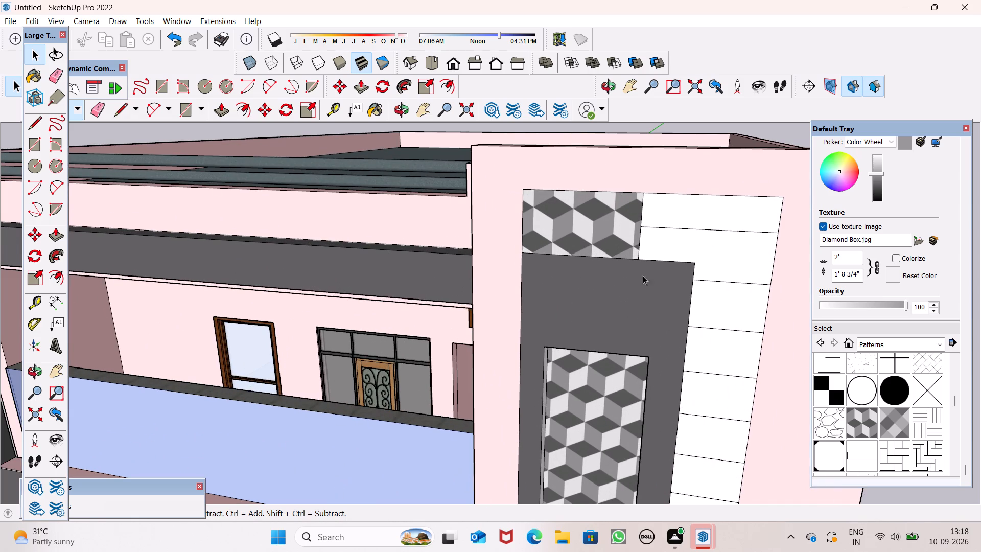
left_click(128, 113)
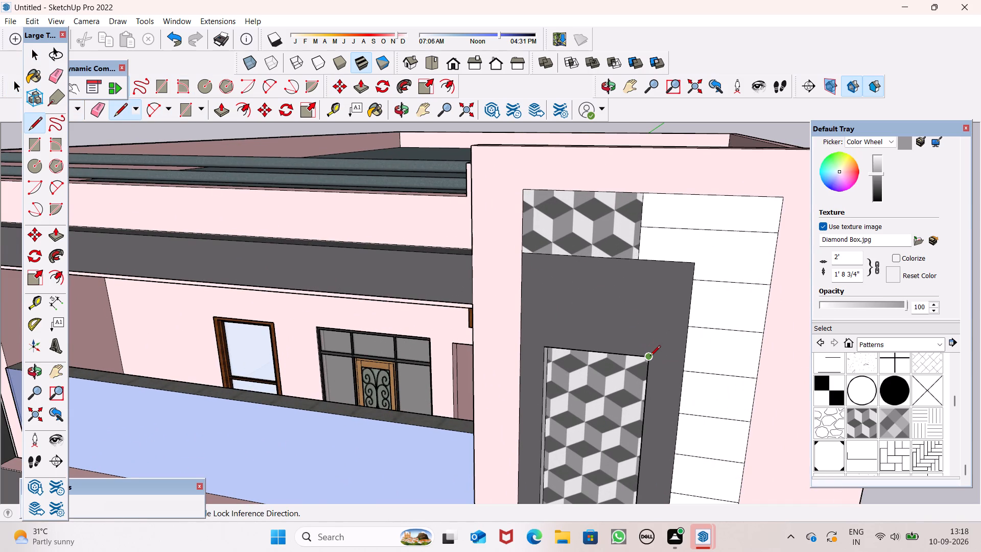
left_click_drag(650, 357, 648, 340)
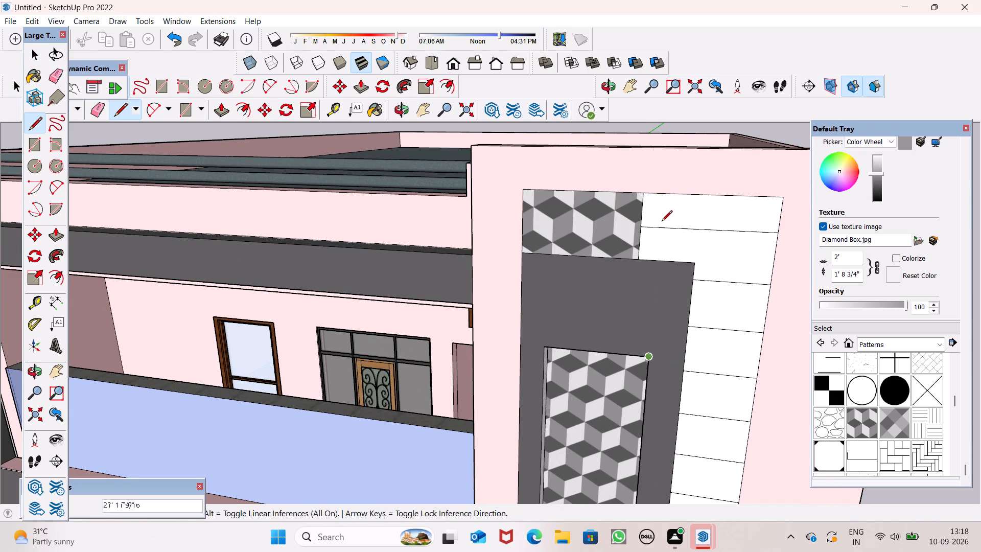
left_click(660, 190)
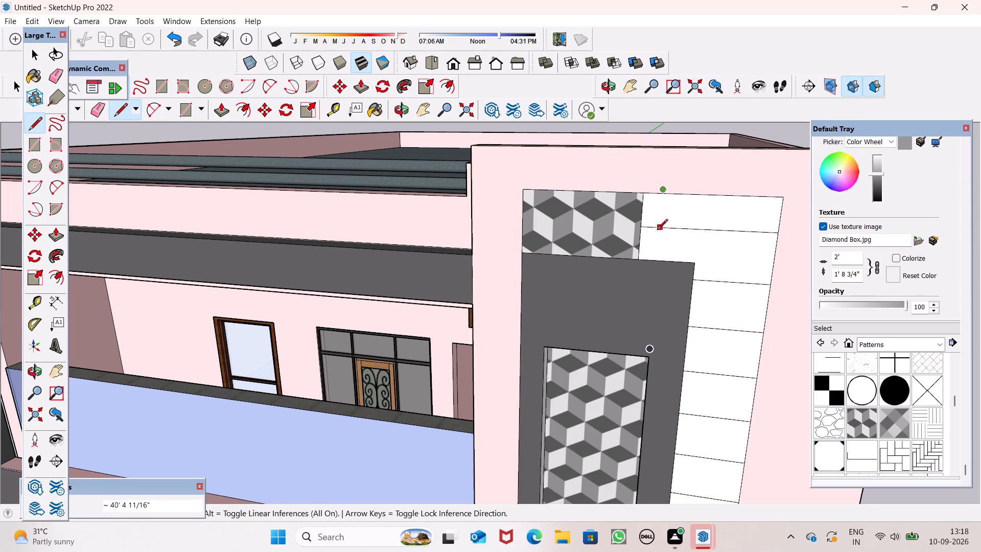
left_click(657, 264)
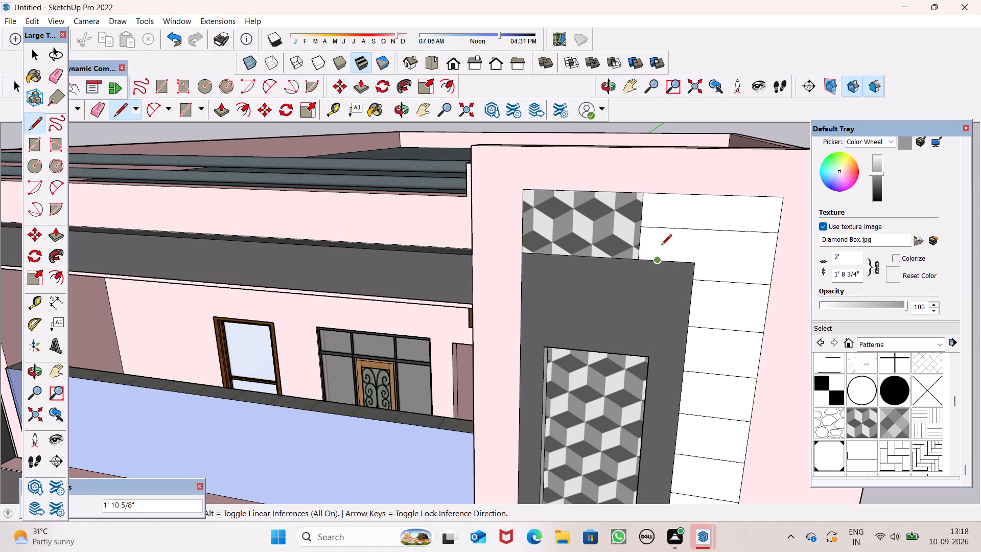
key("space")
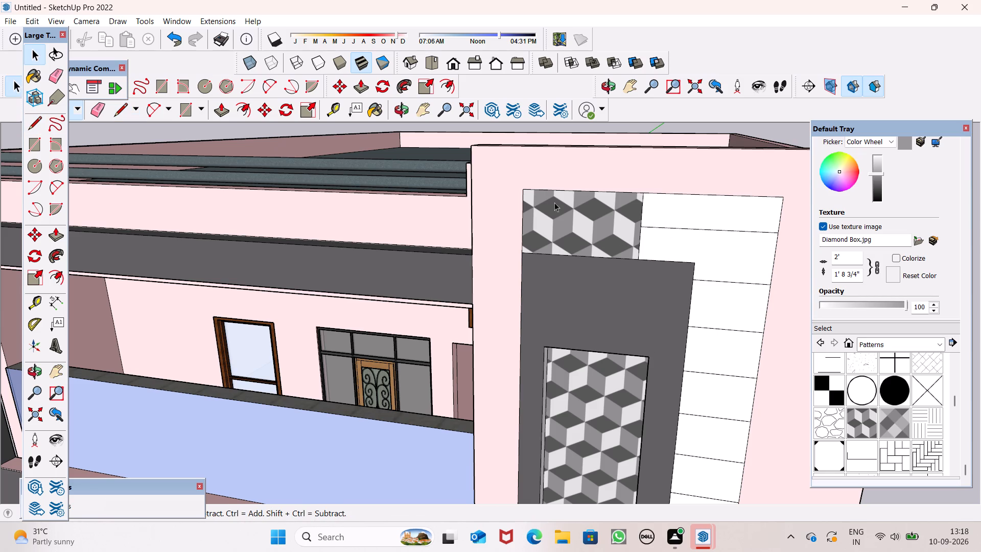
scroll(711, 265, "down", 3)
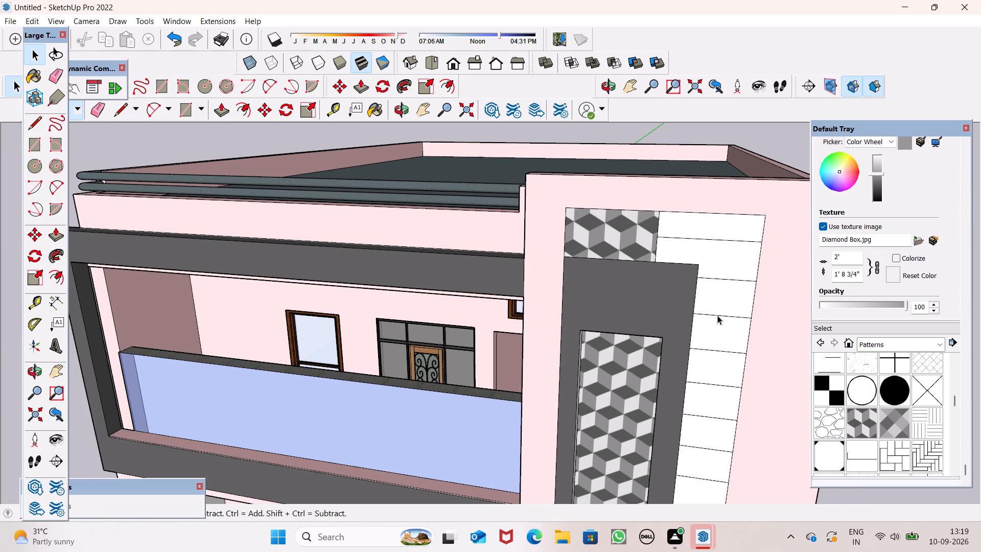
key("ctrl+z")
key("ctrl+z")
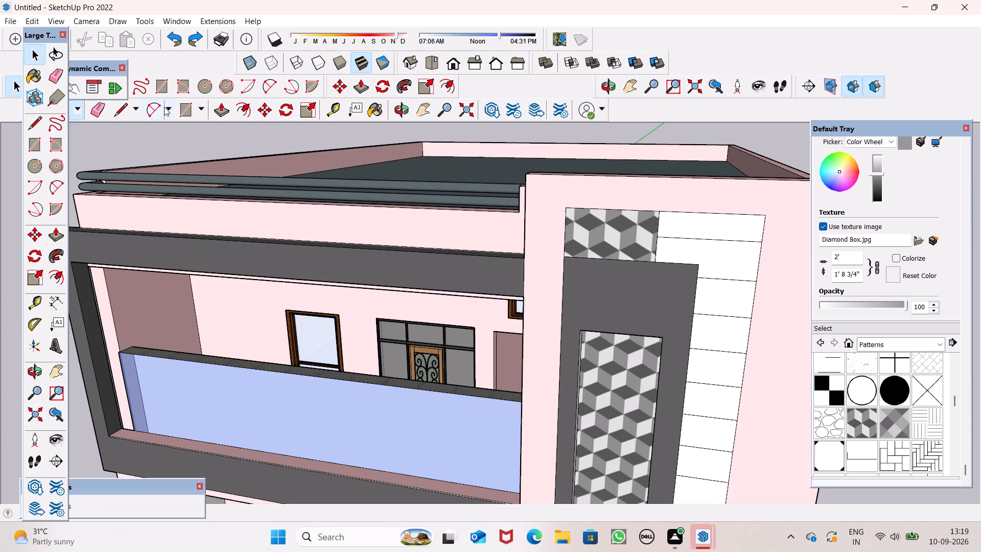
Draw a line from the recess's top corner across the grey panel and the white band to the surround's top edge.
left_click(120, 112)
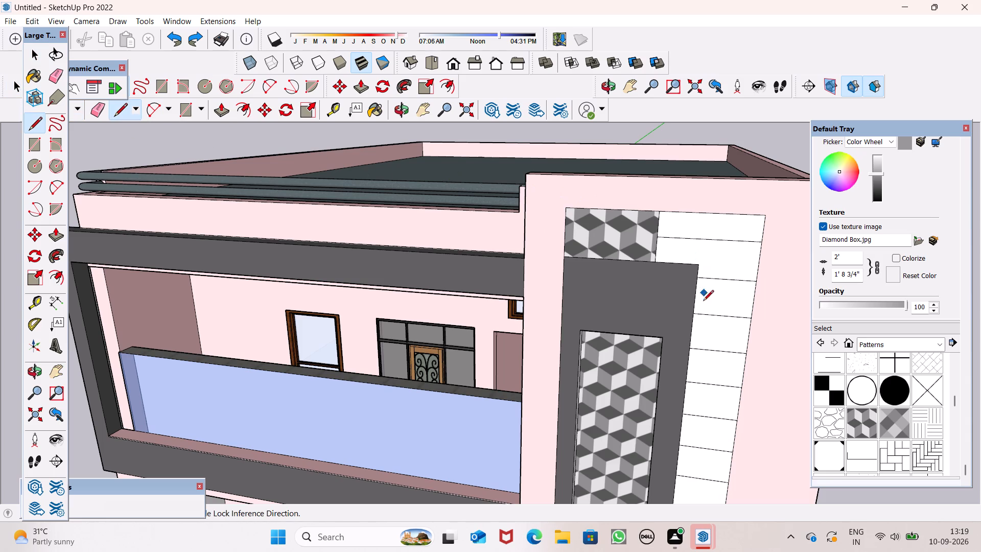
left_click(665, 336)
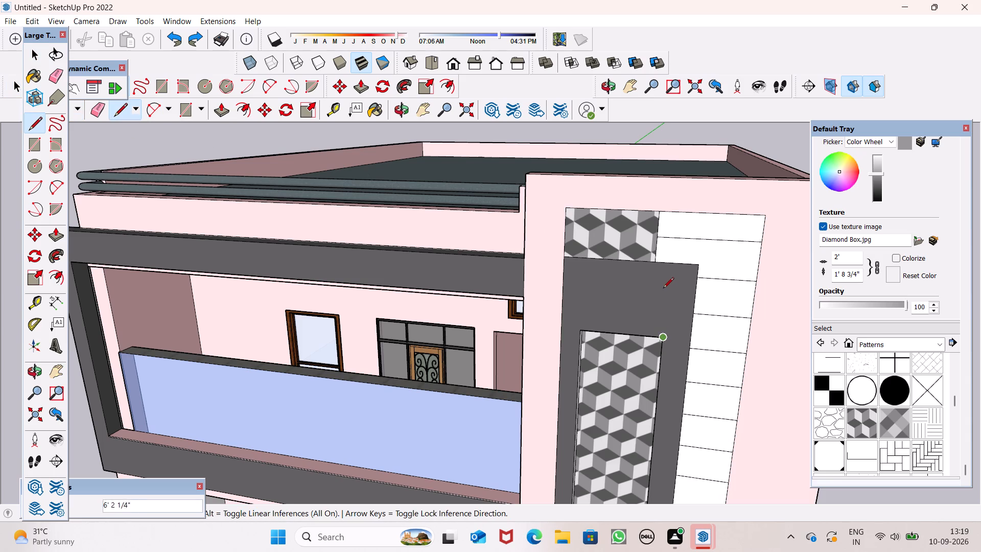
left_click(670, 263)
left_click(670, 264)
left_click(675, 211)
key("space")
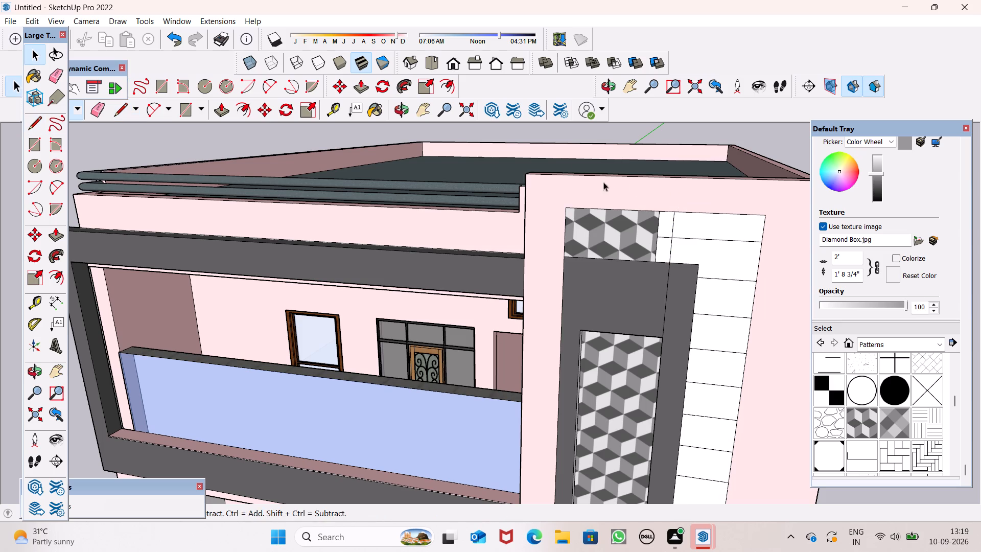
key("space")
Erase the old divider at the end of the patterned block and the construction line crossing the grey panel.
left_click_drag(99, 107, 103, 110)
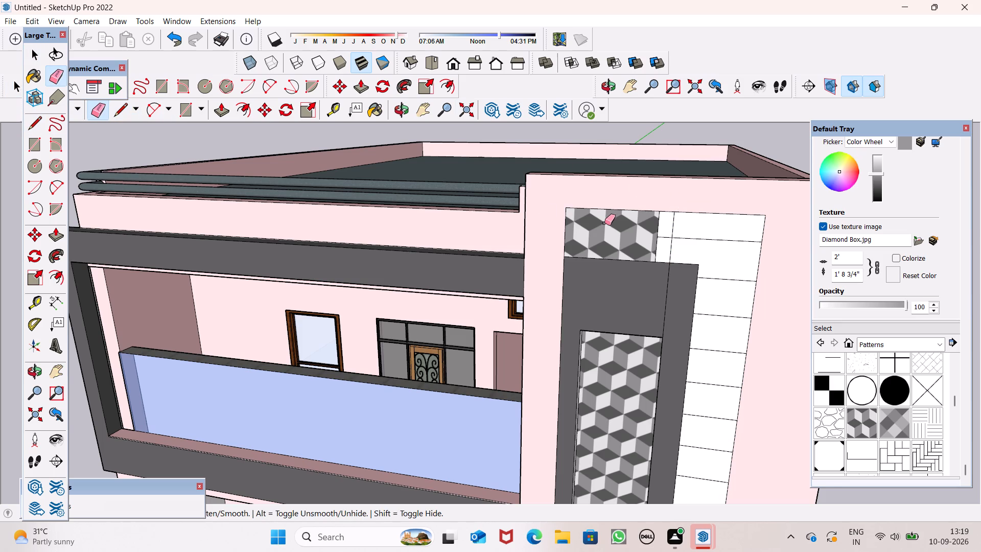
scroll(708, 243, "up", 7)
left_click_drag(618, 224, 617, 237)
left_click_drag(611, 242, 610, 246)
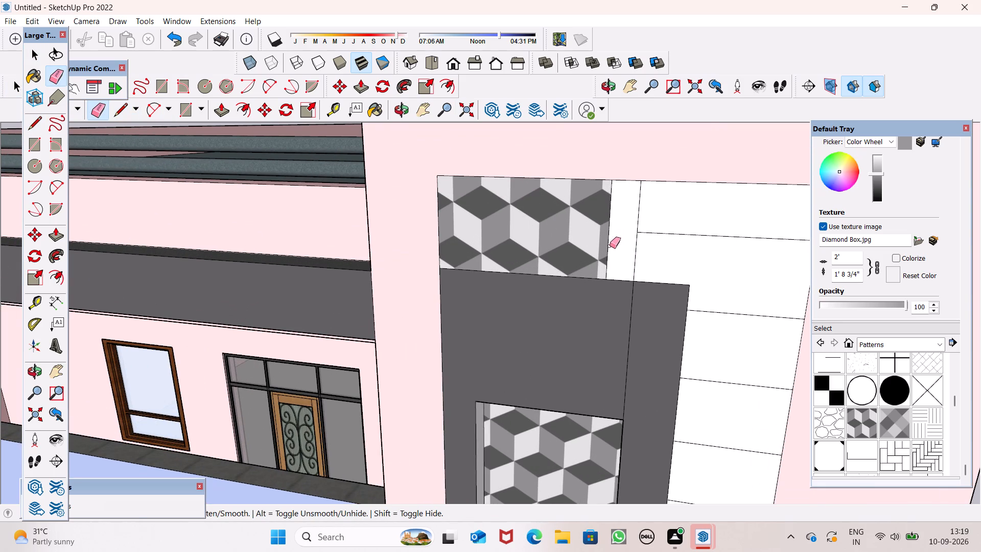
left_click_drag(610, 246, 606, 246)
left_click_drag(633, 328, 624, 332)
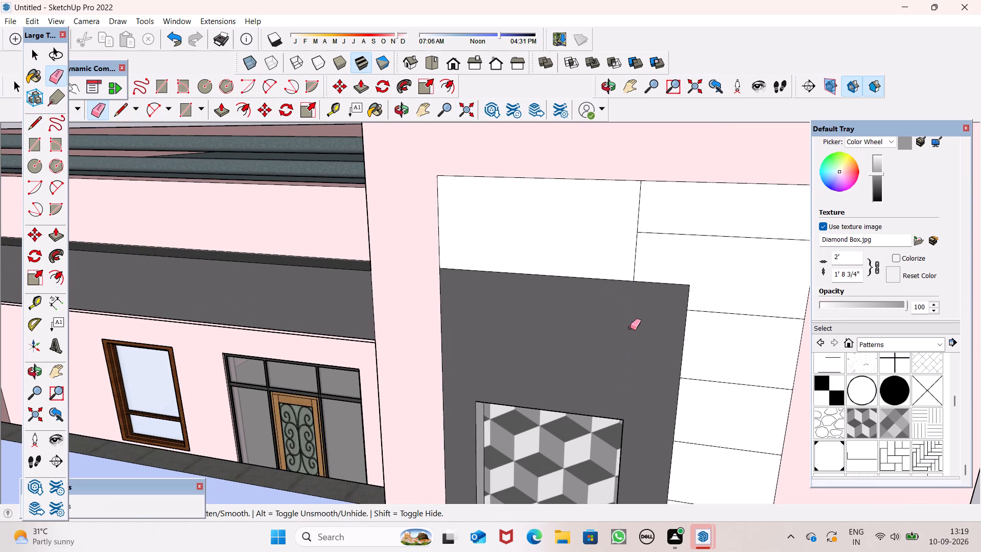
key("space")
Paint the widened block above the grey panel with the Diamond Box pattern.
scroll(673, 283, "down", 6)
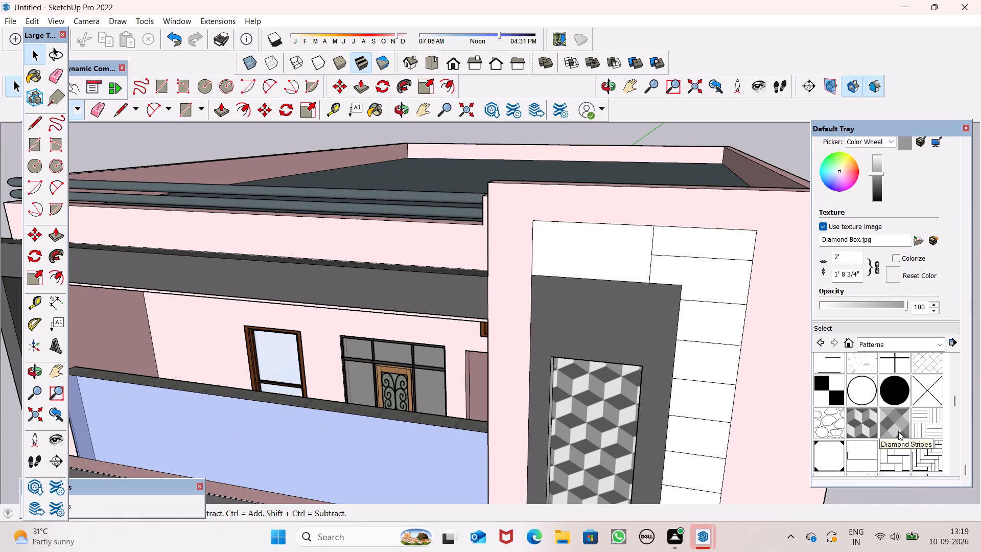
left_click(858, 428)
left_click(857, 427)
left_click(612, 261)
scroll(612, 261, "down", 7)
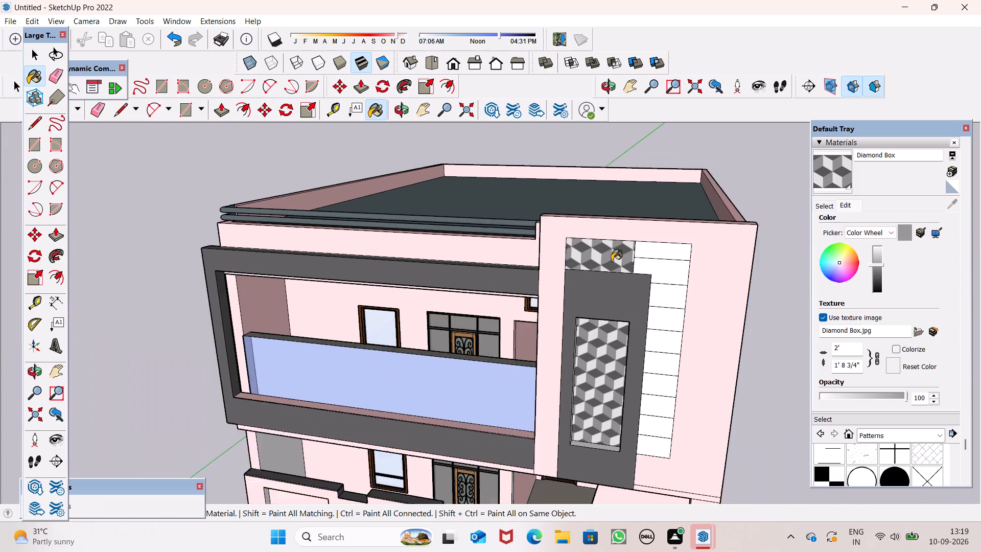
scroll(612, 258, "down", 2)
key("space")
Examine the whole front elevation with its new patterned finishes from several angles.
scroll(681, 314, "down", 3)
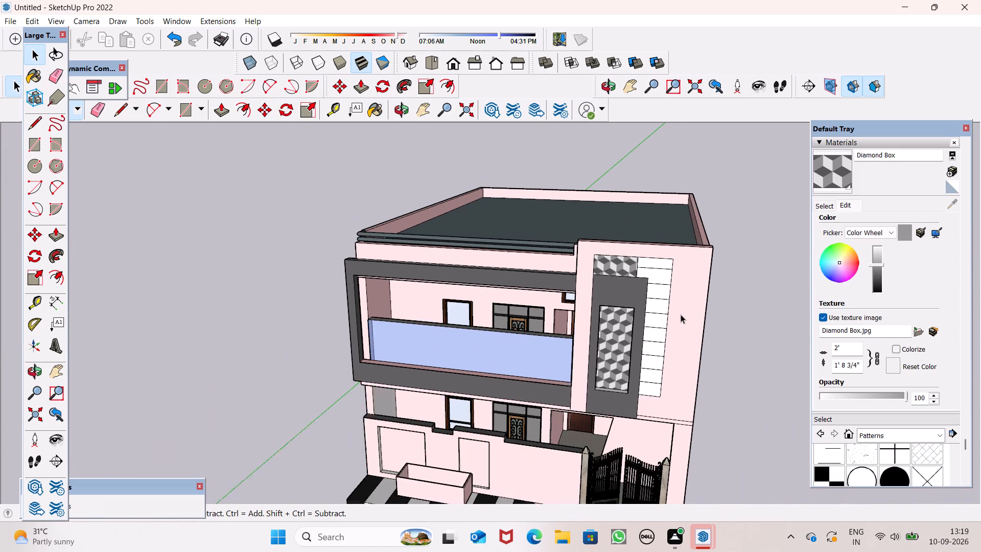
scroll(899, 293, "down", 3)
scroll(716, 275, "down", 13)
middle_click_drag(725, 344, 771, 369)
scroll(709, 341, "up", 3)
scroll(708, 337, "down", 4)
middle_click_drag(709, 355, 724, 333)
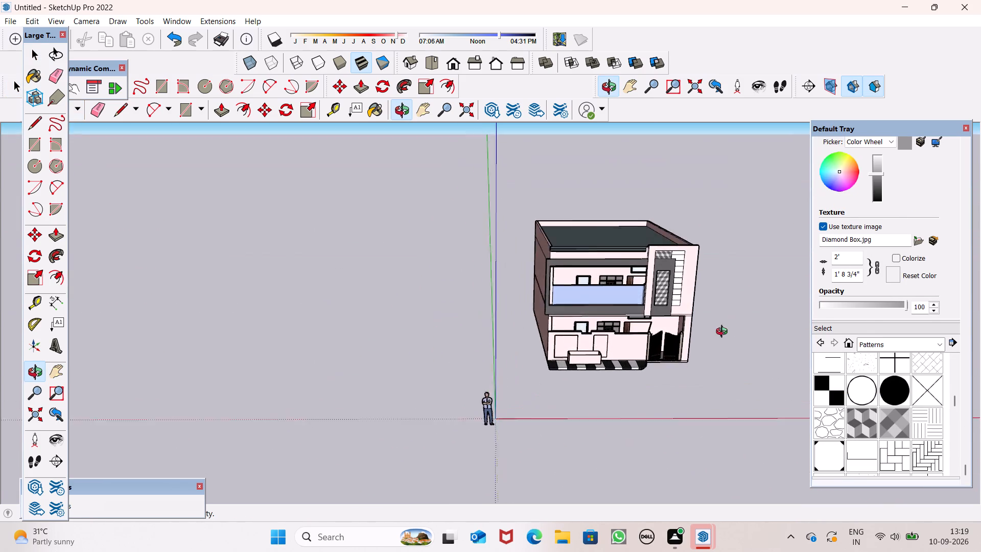
middle_click_drag(724, 333, 692, 340)
scroll(875, 372, "down", 5)
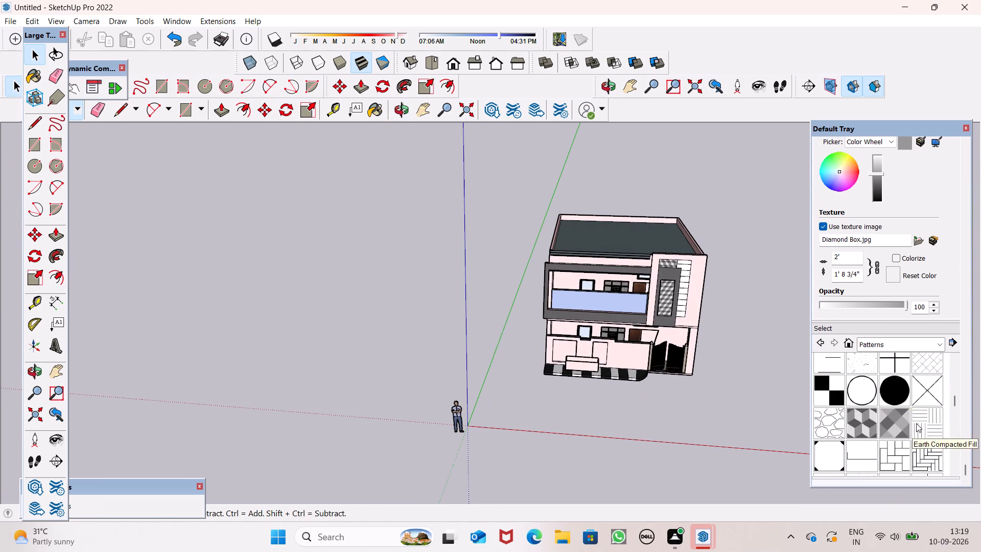
Switch the material library from Patterns to the Colors collection and bring up its orange and yellow swatches.
scroll(916, 423, "up", 8)
scroll(919, 397, "down", 12)
left_click(932, 347)
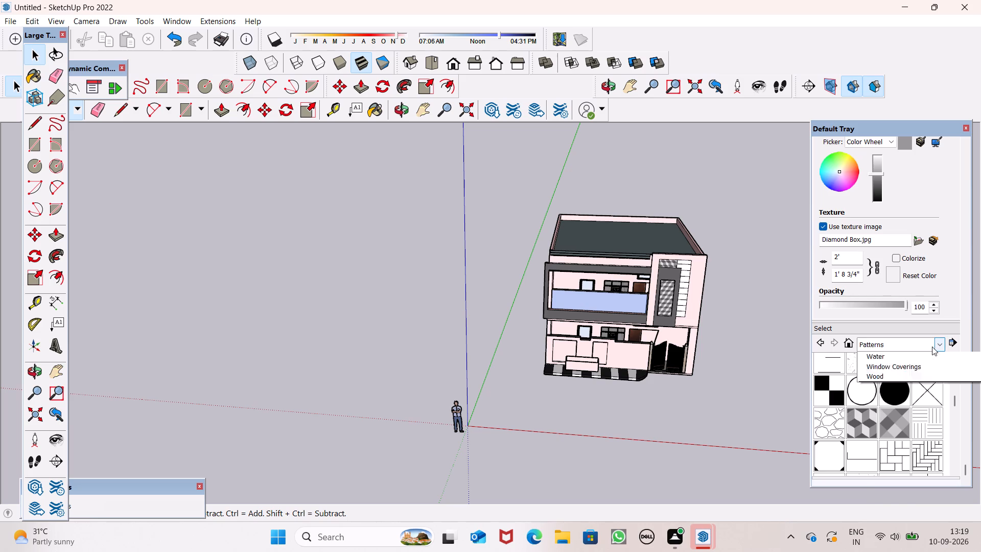
left_click(909, 383)
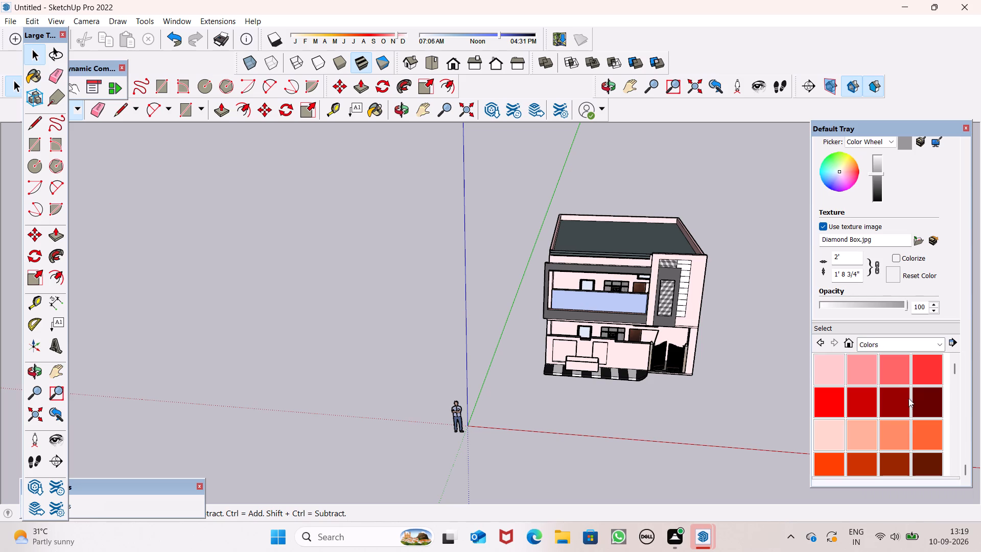
scroll(898, 434, "down", 2)
scroll(899, 426, "up", 3)
scroll(899, 426, "down", 11)
left_click_drag(953, 370, 959, 385)
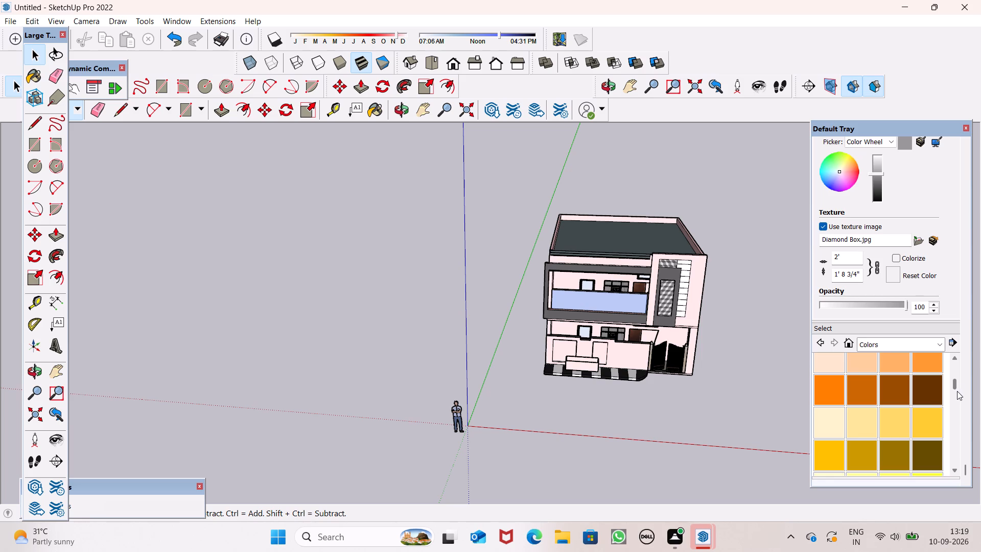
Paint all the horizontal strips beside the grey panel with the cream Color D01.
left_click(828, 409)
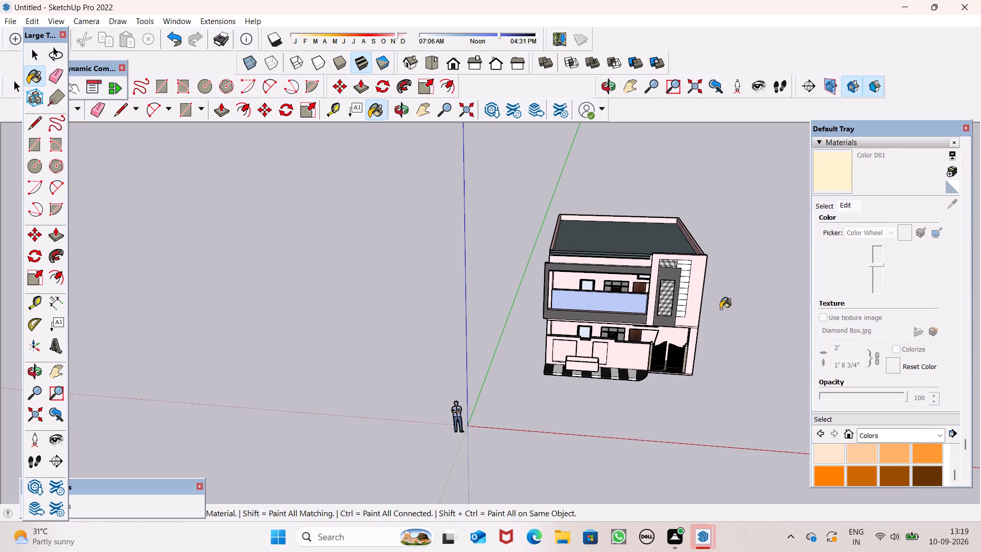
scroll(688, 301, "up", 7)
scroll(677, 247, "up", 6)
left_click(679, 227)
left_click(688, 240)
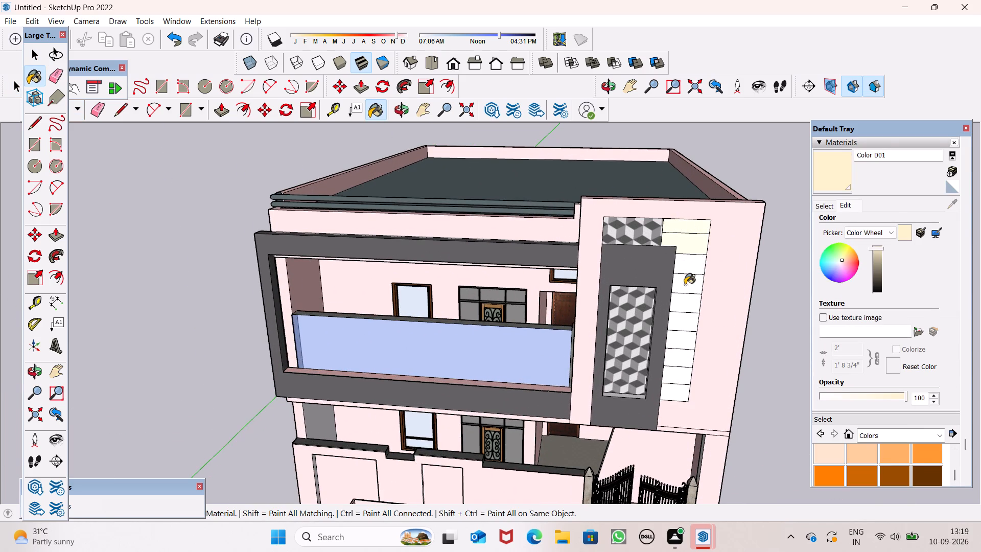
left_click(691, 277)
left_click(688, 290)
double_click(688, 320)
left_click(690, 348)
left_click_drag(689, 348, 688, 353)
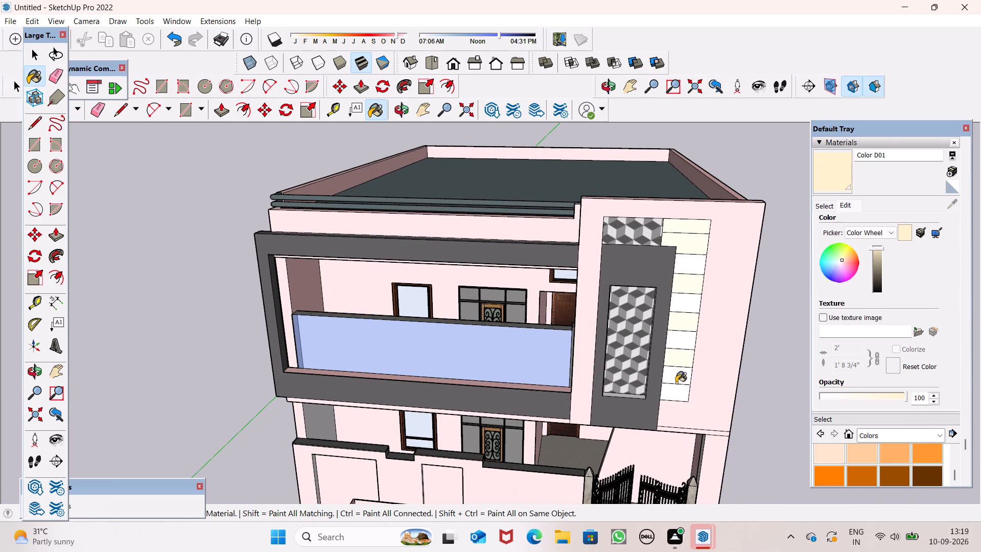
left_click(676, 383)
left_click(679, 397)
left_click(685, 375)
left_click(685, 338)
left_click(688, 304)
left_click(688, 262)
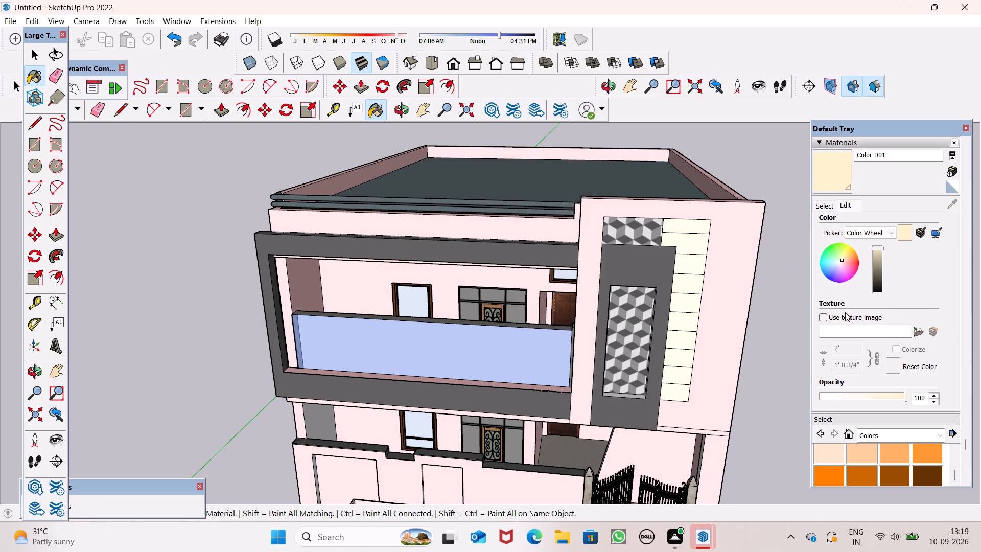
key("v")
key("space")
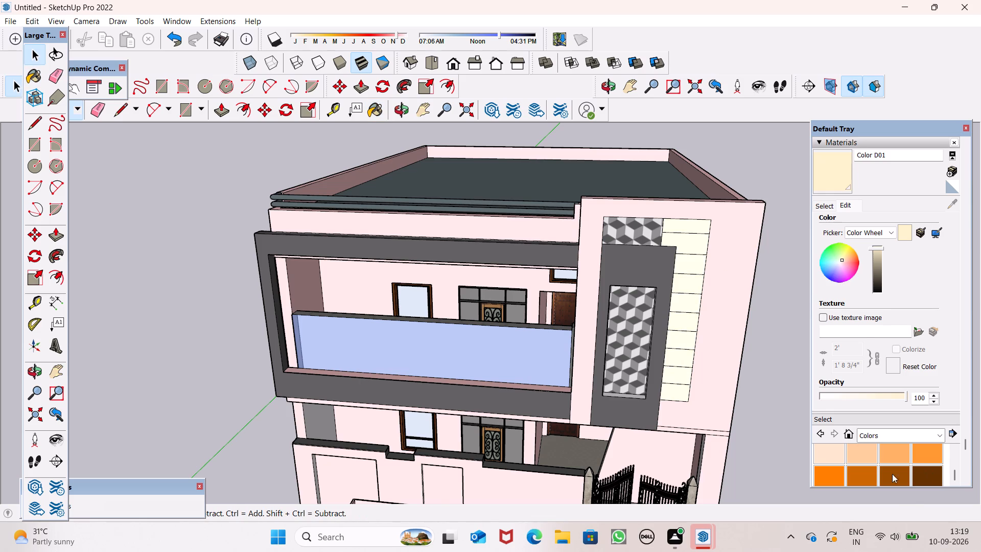
Paint the upper horizontal strips beside the grey panel with the brown Color C07.
left_click(883, 474)
left_click(684, 229)
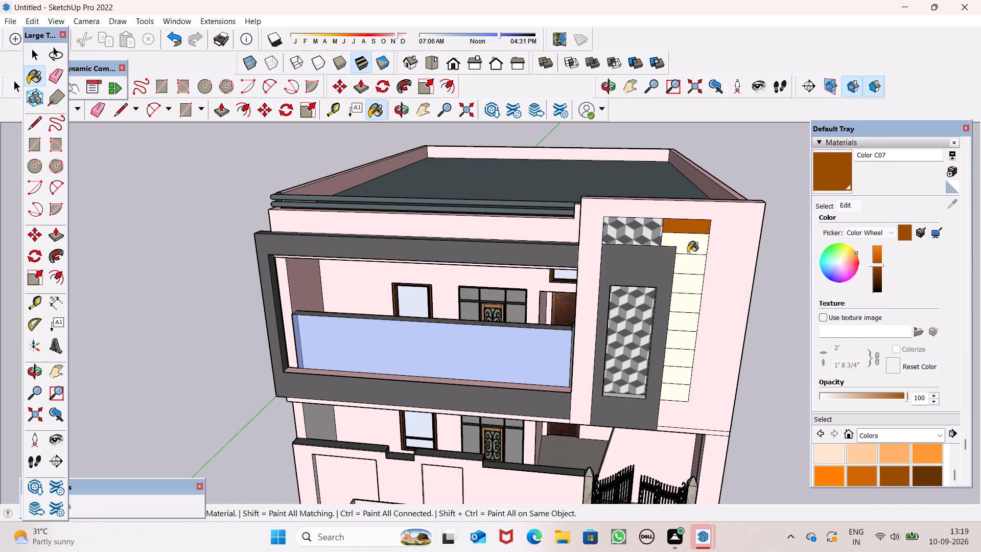
left_click(688, 252)
left_click(688, 267)
left_click(690, 276)
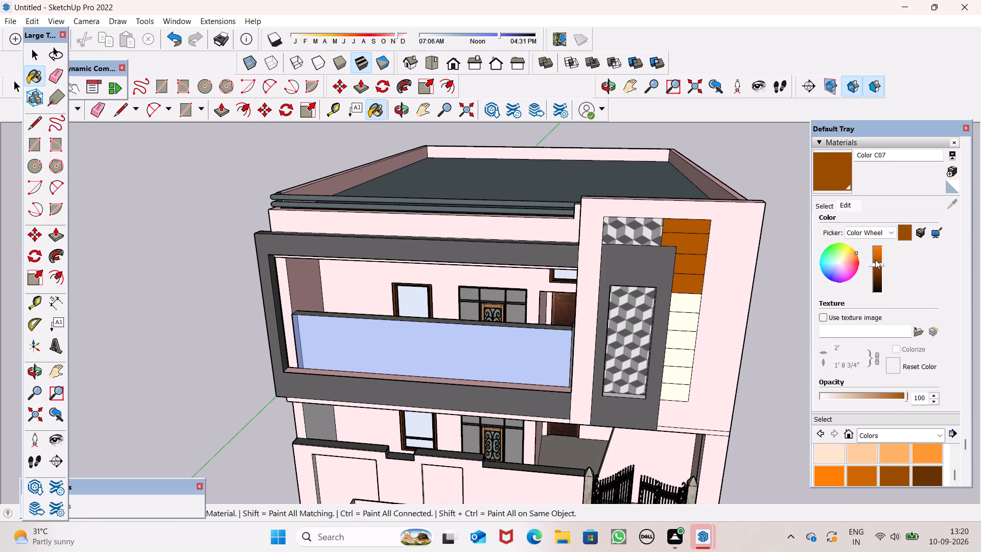
Adjust the brightness of Color C07 to a slightly darker brown.
left_click_drag(875, 262, 877, 254)
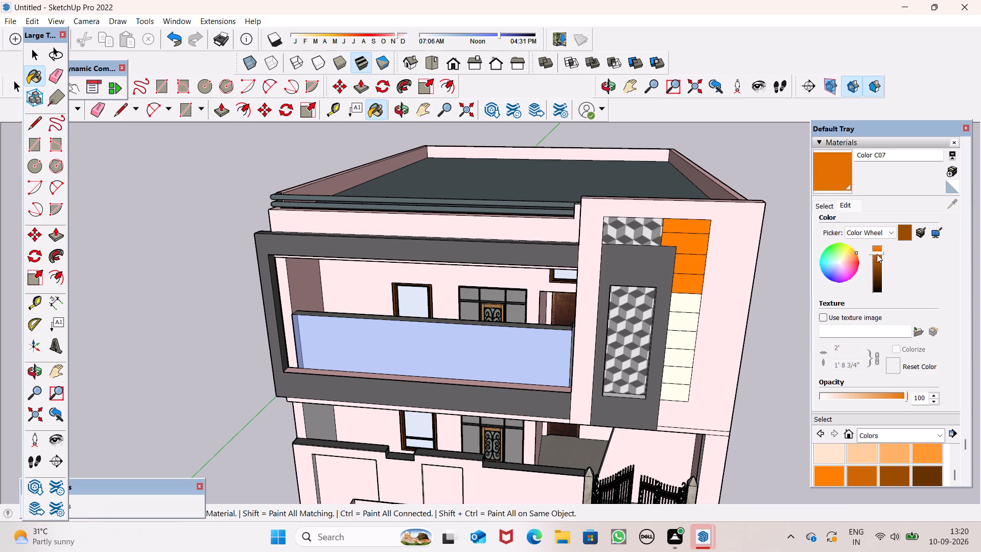
left_click_drag(877, 254, 883, 270)
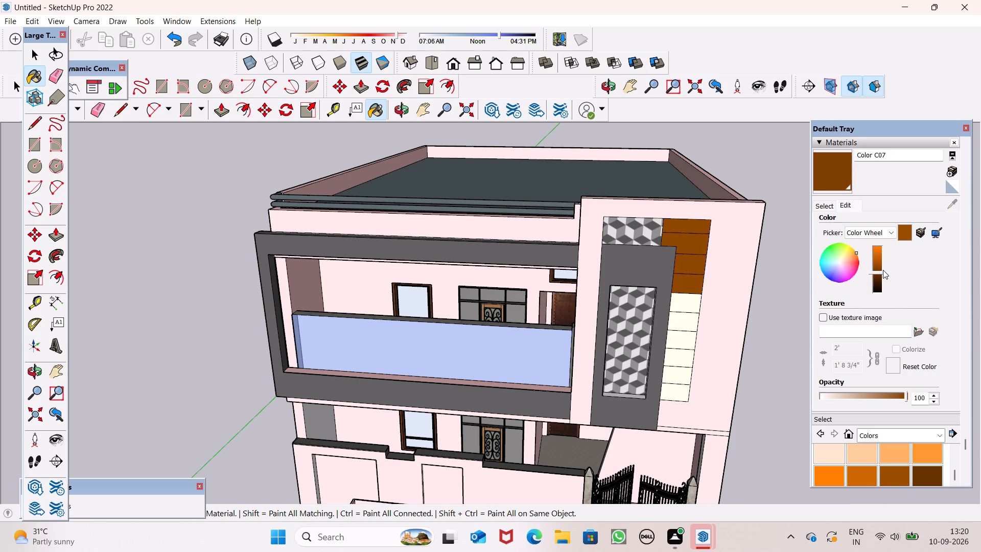
left_click_drag(883, 270, 882, 269)
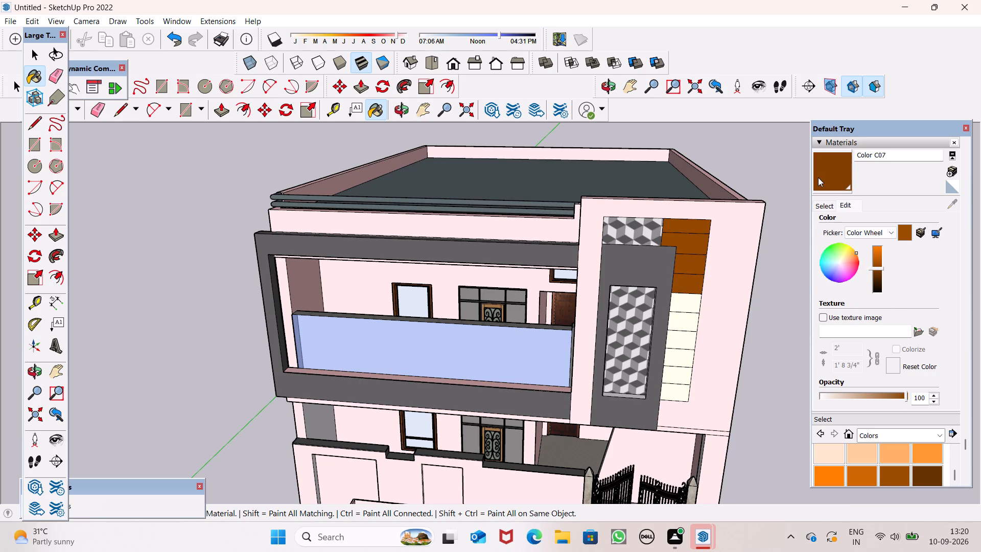
Paint the remaining lower strips beside the grey panel with the darkened Color C07.
left_click(818, 177)
left_click(689, 305)
left_click_drag(689, 317, 684, 324)
left_click(682, 330)
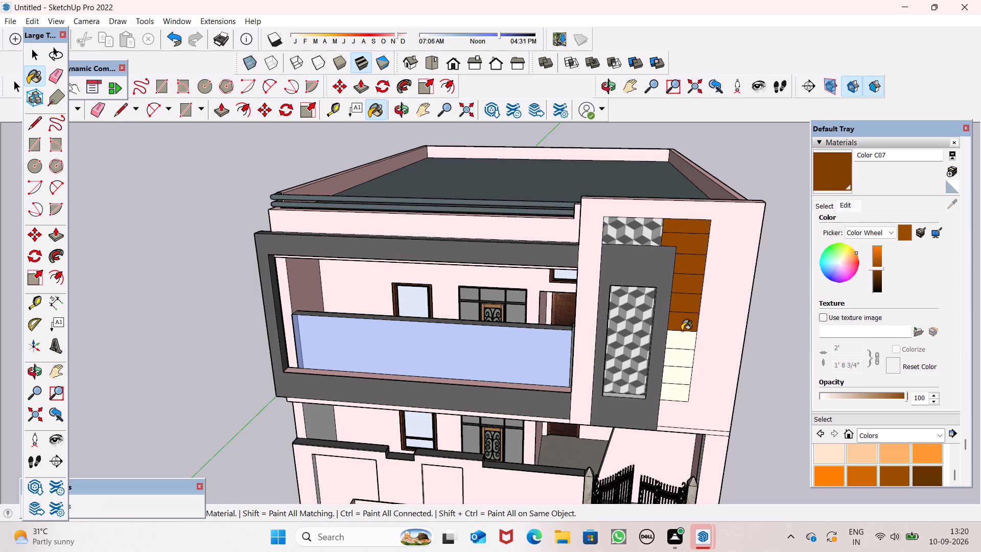
left_click_drag(689, 349, 688, 354)
left_click(682, 362)
left_click(675, 385)
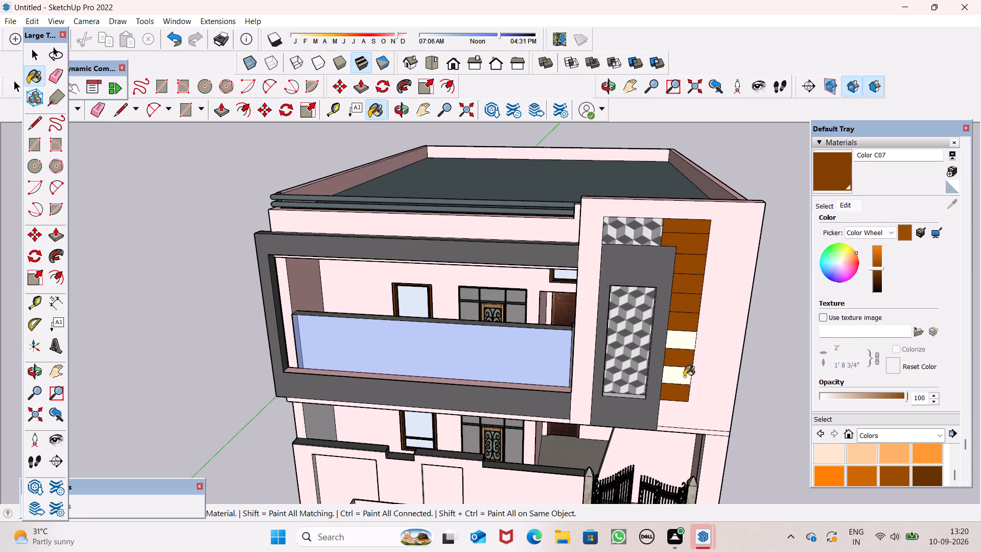
left_click(684, 376)
left_click(693, 350)
left_click_drag(696, 347, 688, 341)
left_click(688, 340)
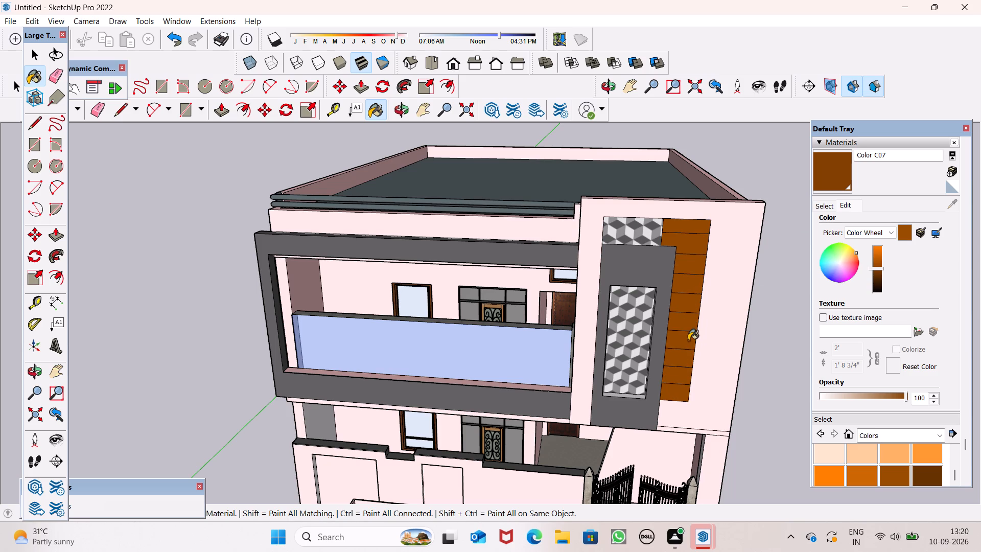
key("space")
type("v")
key("space")
key("space")
Examine the whole front elevation with its brown strips from eye level and from above.
scroll(734, 289, "down", 9)
middle_click_drag(741, 280, 729, 231)
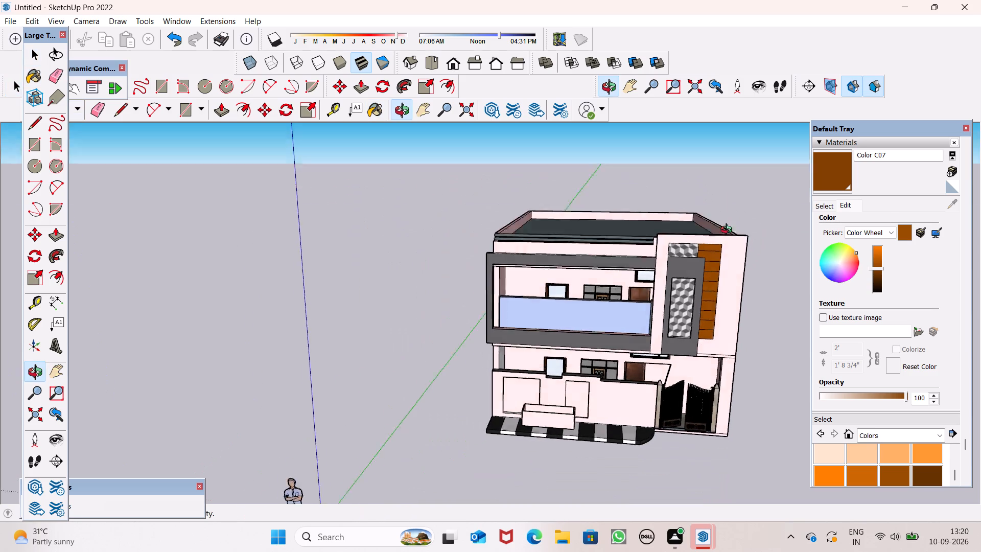
middle_click_drag(729, 231, 717, 194)
scroll(719, 230, "down", 6)
scroll(742, 271, "up", 1)
scroll(742, 271, "down", 5)
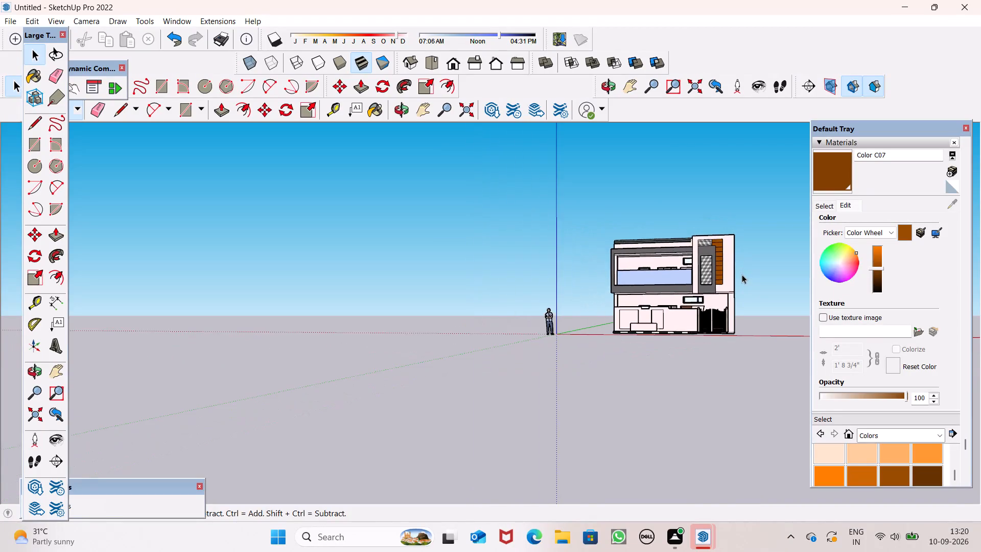
middle_click_drag(742, 274, 779, 406)
Paint the surround around the grey panel and brown strips with a warm golden yellow from the Colors collection.
scroll(906, 440, "up", 2)
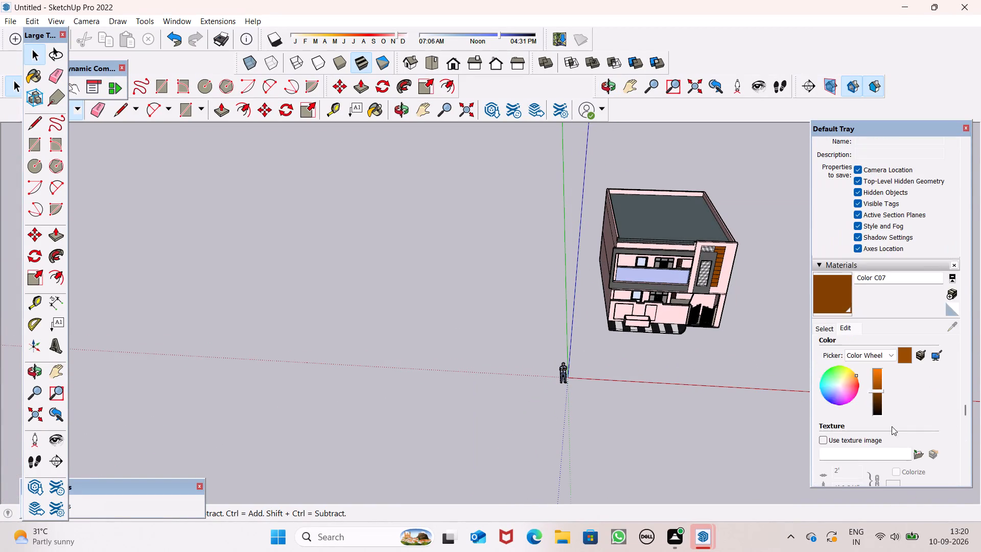
scroll(892, 426, "down", 6)
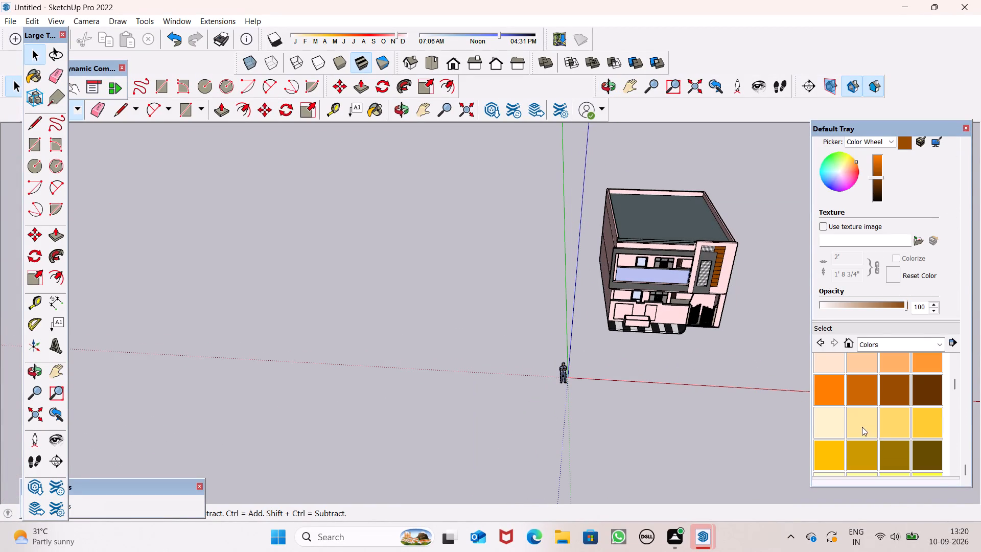
left_click(862, 427)
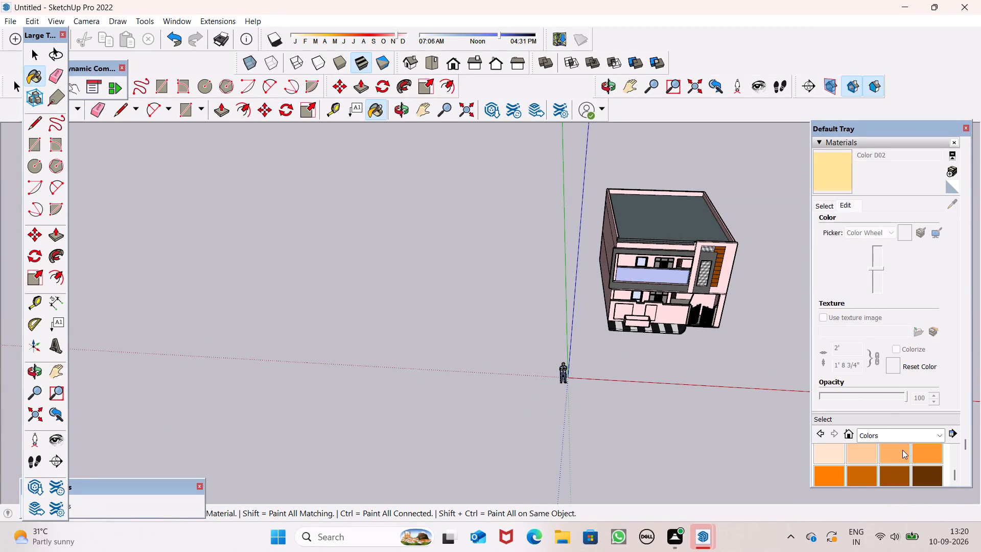
left_click(900, 457)
scroll(909, 461, "down", 1)
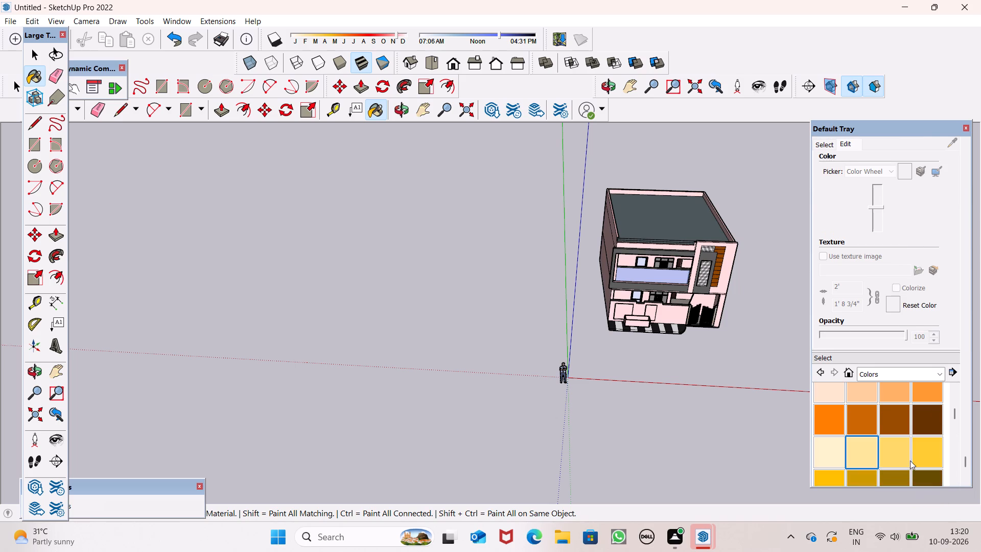
scroll(911, 456, "down", 4)
left_click(903, 427)
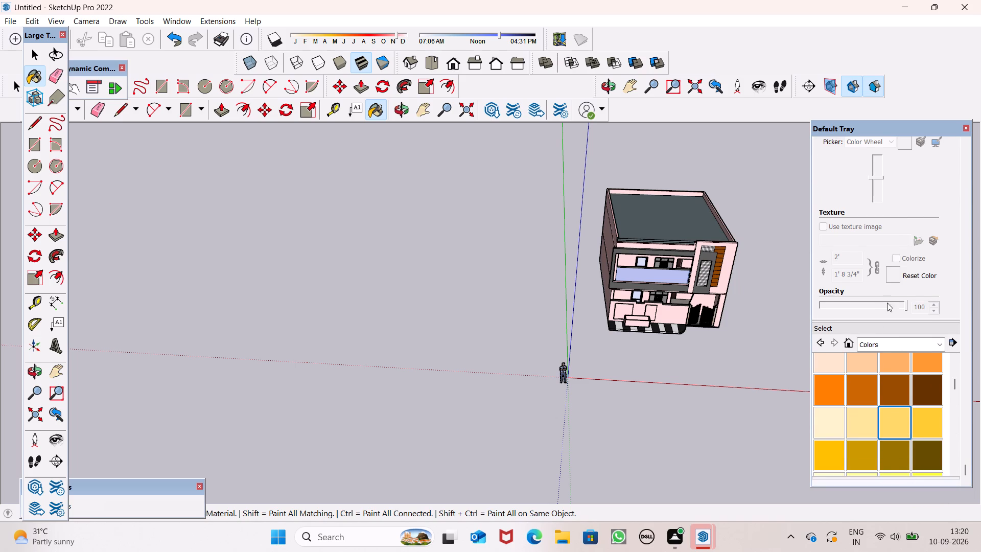
left_click(897, 415)
scroll(735, 275, "up", 3)
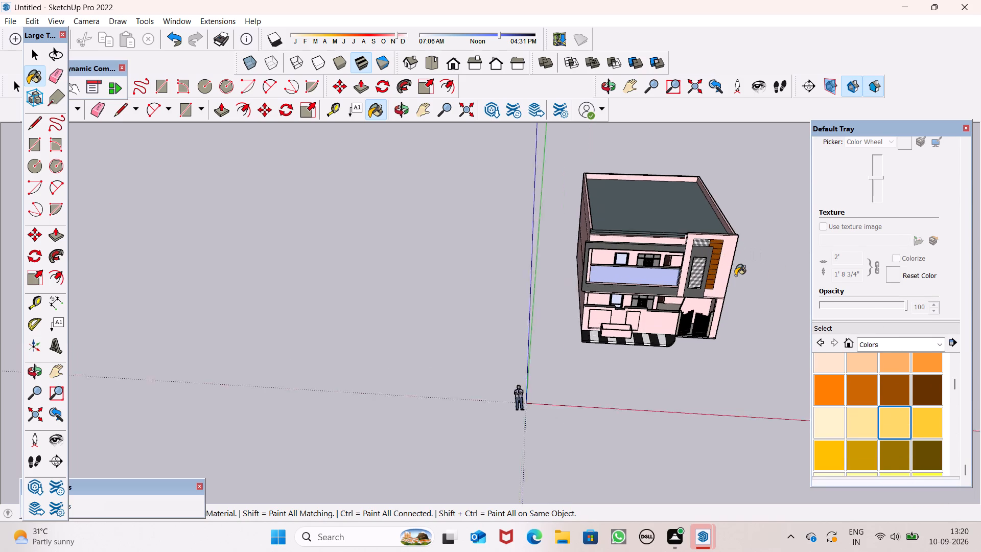
scroll(735, 275, "up", 11)
left_click(718, 282)
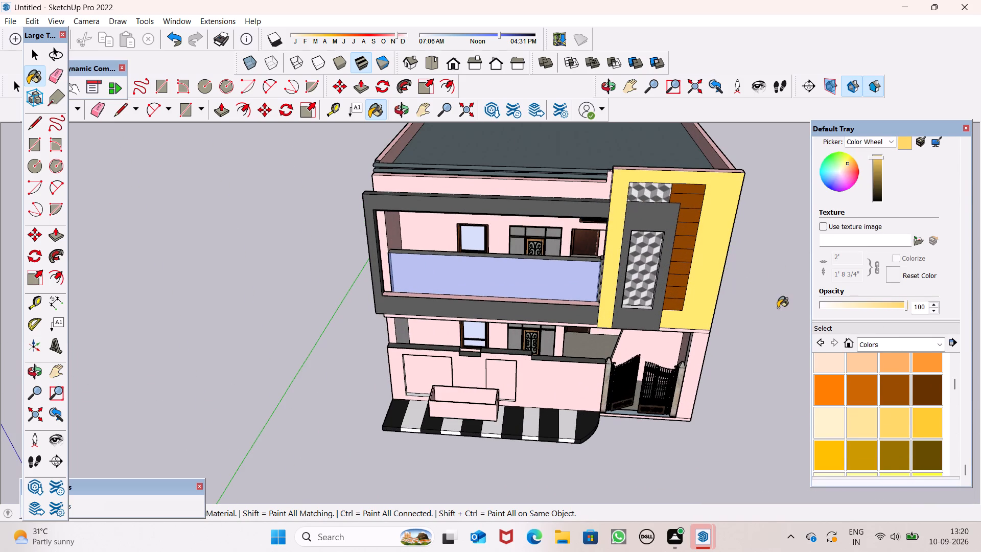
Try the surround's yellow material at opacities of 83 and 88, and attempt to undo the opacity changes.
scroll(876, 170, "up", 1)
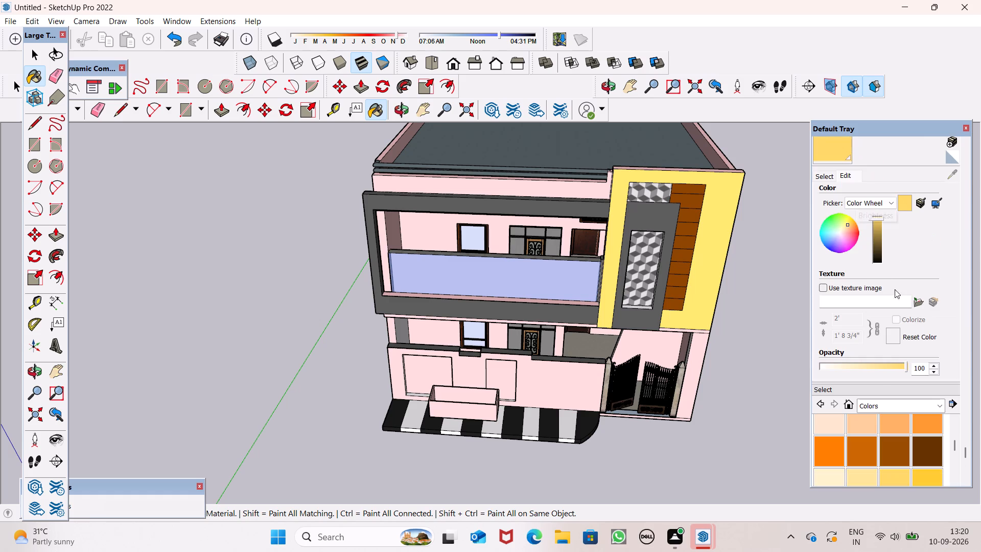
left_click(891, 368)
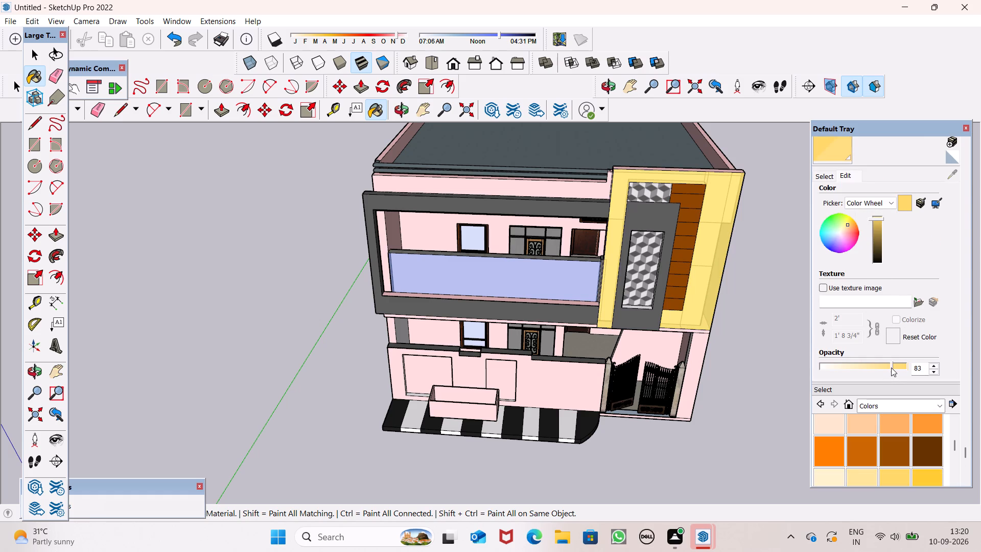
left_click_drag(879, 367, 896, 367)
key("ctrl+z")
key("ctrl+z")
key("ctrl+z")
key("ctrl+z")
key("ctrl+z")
Set the yellow material's opacity to 98 and apply it to the surround again.
scroll(845, 264, "down", 5)
left_click_drag(904, 423, 904, 418)
left_click(711, 238)
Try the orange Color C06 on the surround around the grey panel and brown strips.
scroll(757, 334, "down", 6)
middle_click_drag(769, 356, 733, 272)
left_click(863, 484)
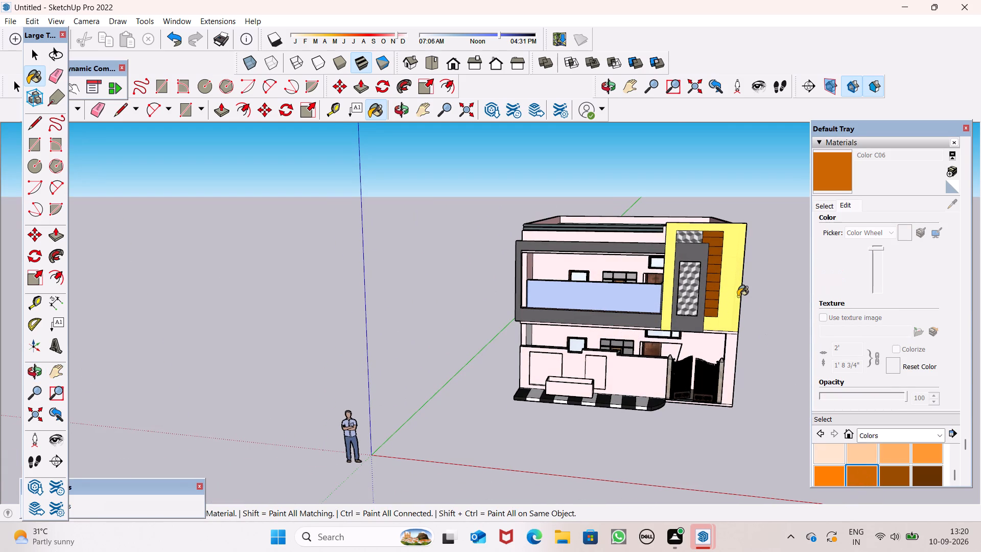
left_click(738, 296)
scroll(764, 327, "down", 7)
Paint the surround around the grey panel and brown strips with the dark gold Color D07.
scroll(870, 371, "down", 6)
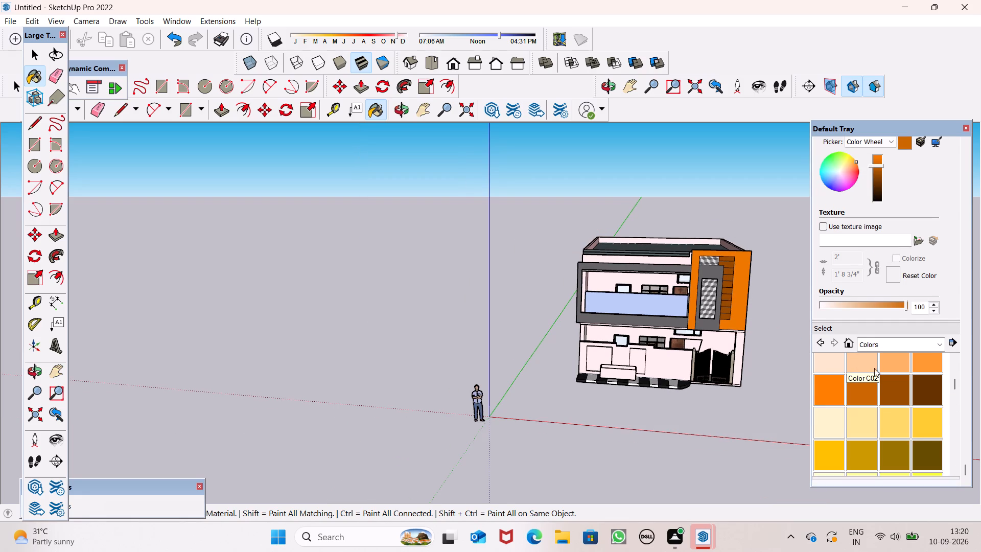
key("space")
scroll(871, 267, "down", 4)
scroll(855, 329, "down", 3)
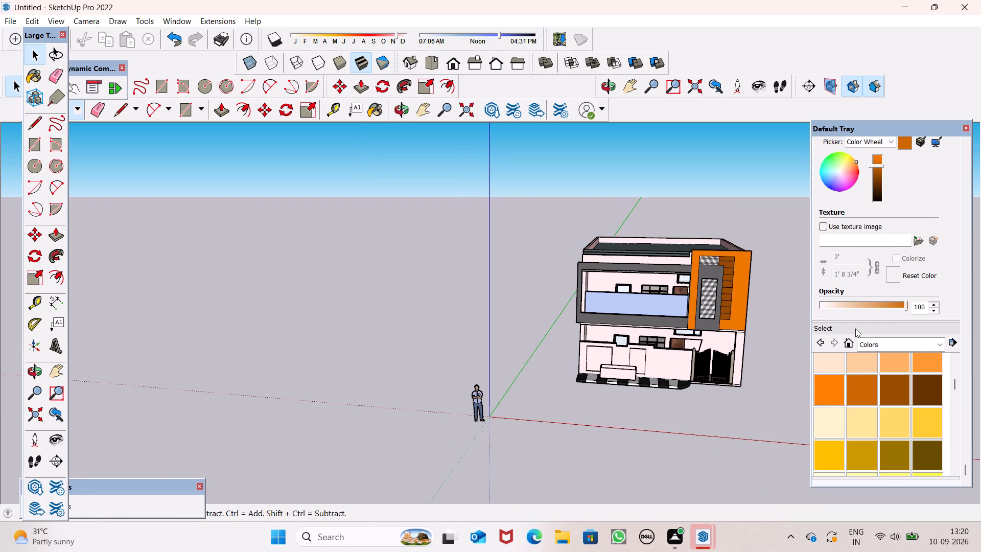
scroll(855, 329, "down", 2)
scroll(850, 359, "up", 3)
scroll(840, 349, "down", 5)
scroll(883, 445, "up", 2)
scroll(882, 445, "down", 8)
left_click(901, 455)
scroll(750, 318, "up", 4)
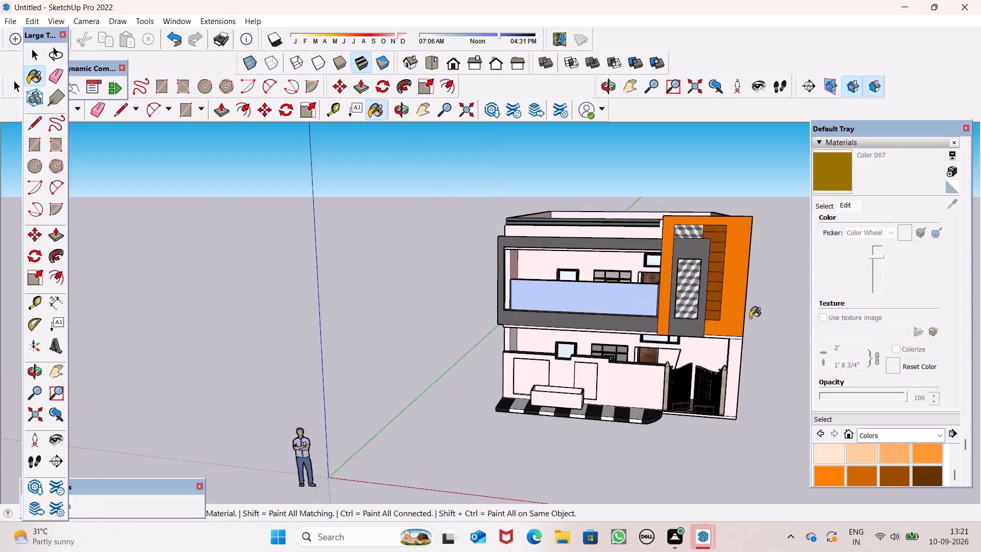
scroll(750, 318, "up", 2)
left_click(739, 316)
scroll(739, 313, "down", 4)
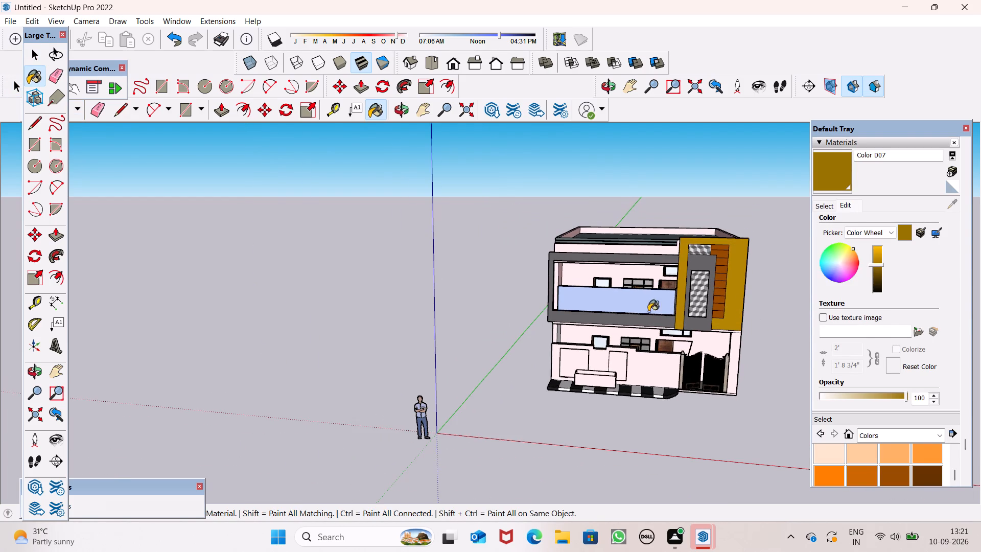
Apply Color D07 to the balcony opening's side and top strips and to the wall band below the roof edge.
scroll(587, 282, "up", 11)
left_click(553, 284)
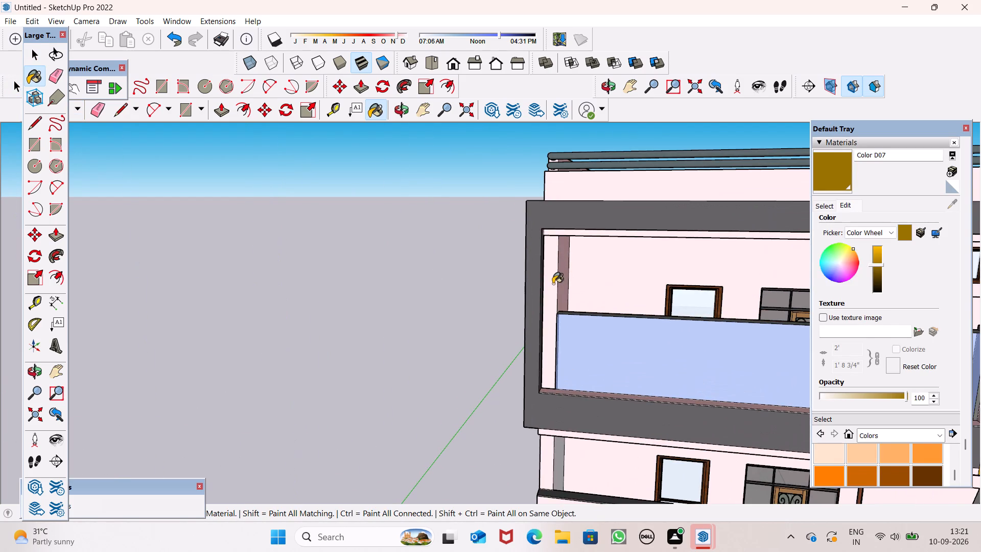
scroll(557, 248, "down", 14)
scroll(558, 224, "up", 3)
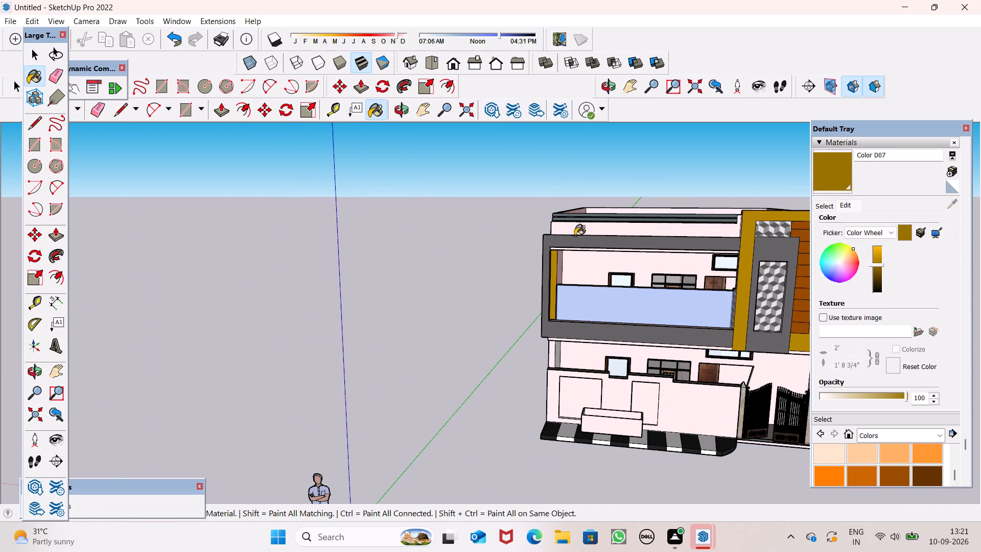
left_click(600, 233)
scroll(615, 254, "up", 5)
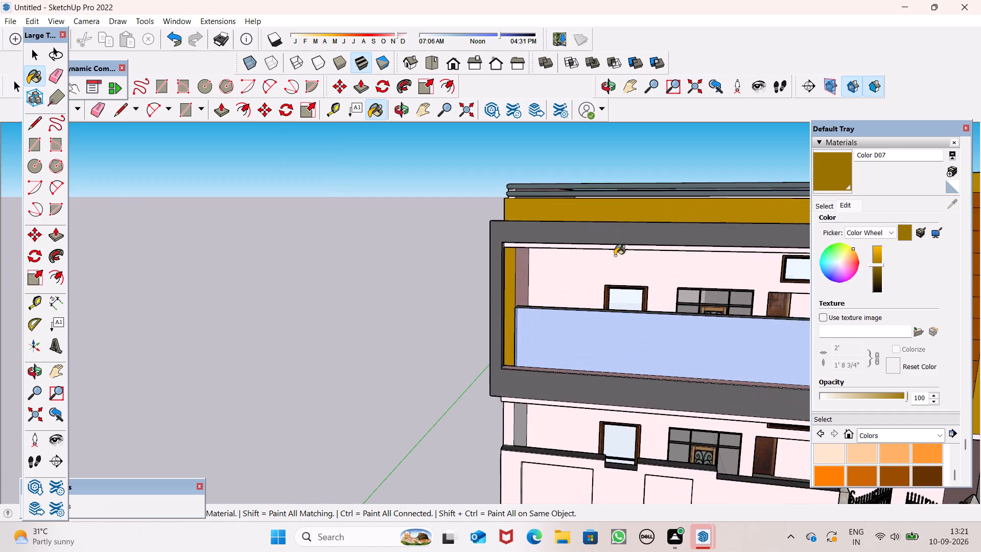
scroll(615, 256, "up", 12)
left_click(573, 222)
scroll(567, 205, "down", 3)
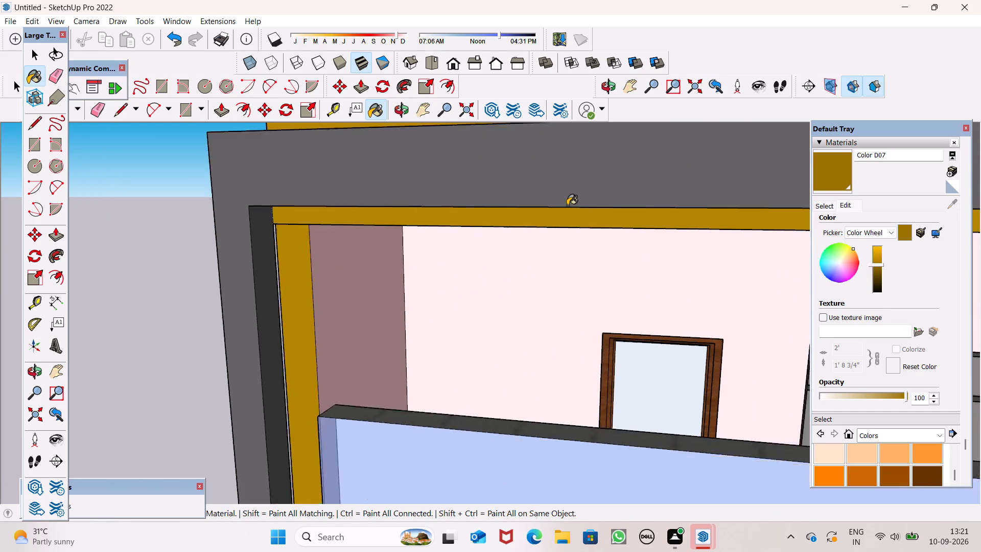
scroll(567, 205, "down", 4)
scroll(455, 202, "down", 20)
scroll(455, 202, "down", 1)
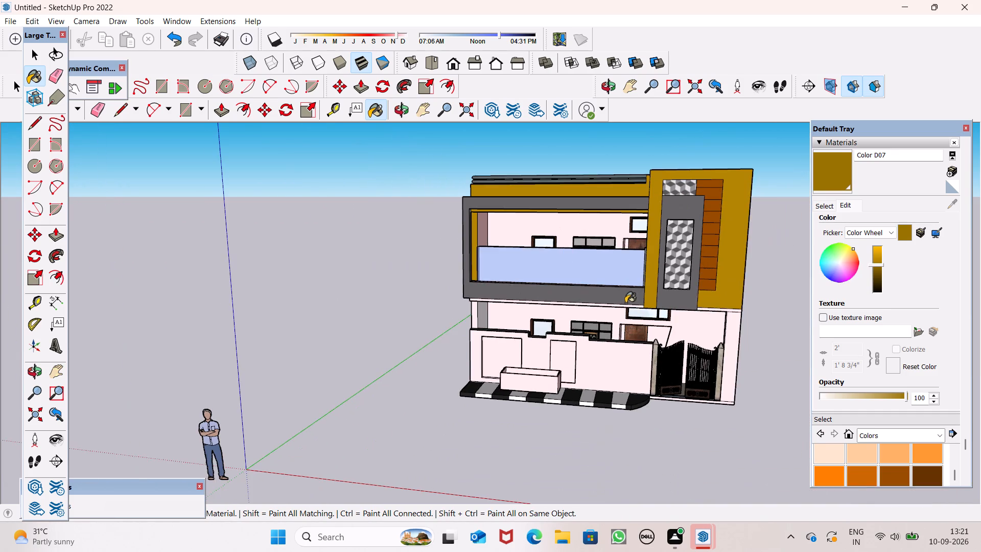
Apply Color D07 to the strip along the balcony opening's bottom and the strip beneath the grey frame.
scroll(645, 284, "down", 3)
middle_click_drag(697, 334, 773, 412)
scroll(574, 285, "up", 2)
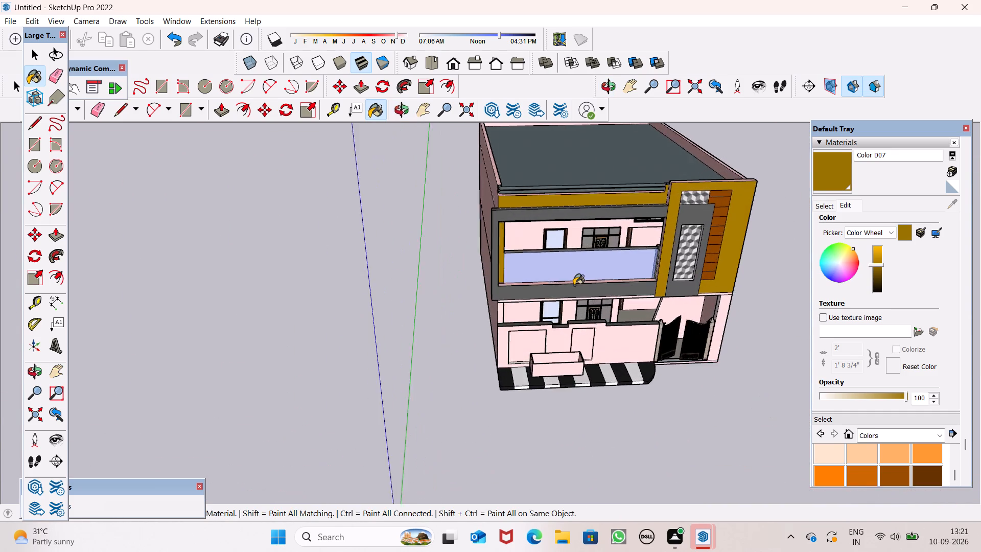
scroll(574, 285, "up", 11)
left_click(544, 280)
middle_click_drag(554, 321, 555, 319)
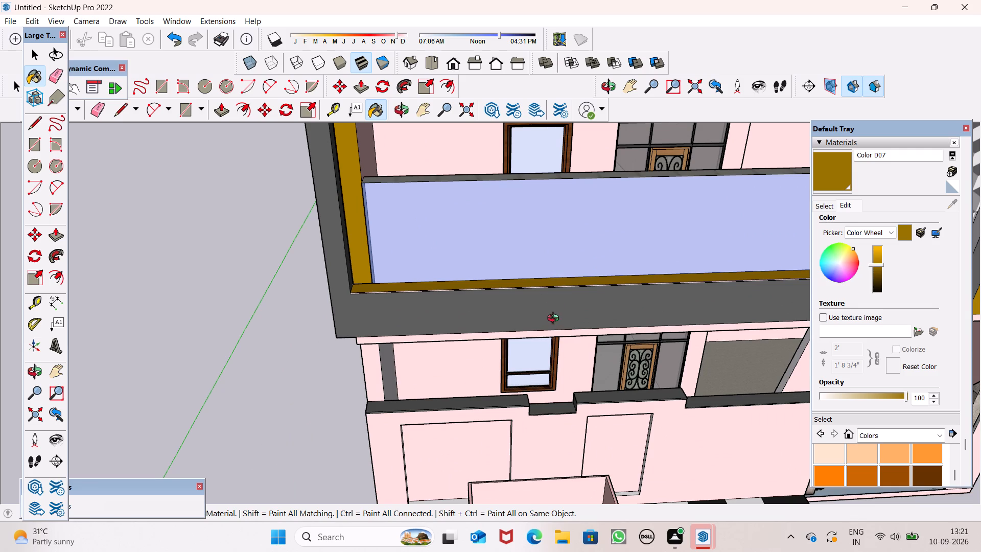
middle_click_drag(555, 319, 544, 199)
scroll(544, 206, "up", 1)
scroll(526, 283, "up", 6)
left_click(535, 266)
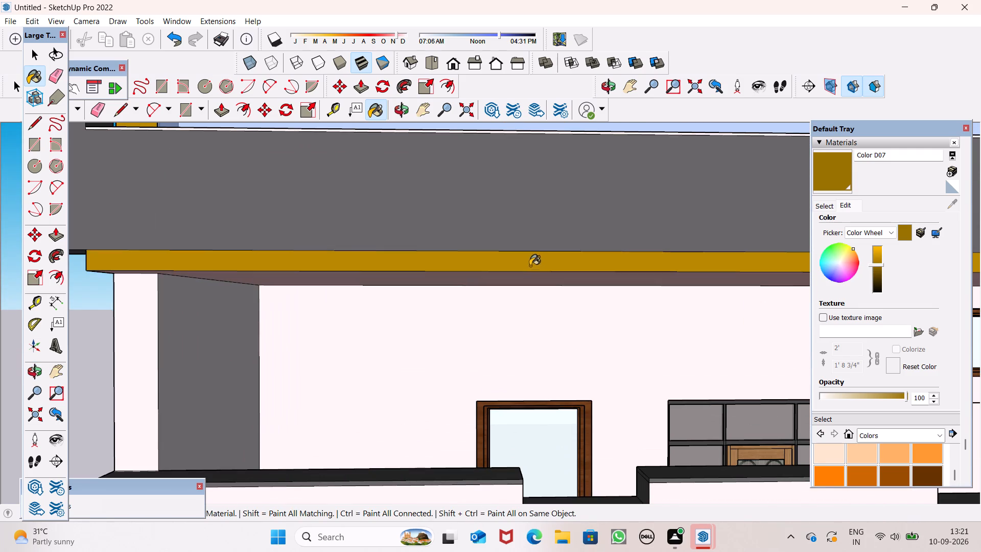
Examine the dark gold trim on the front elevation and the house's side walls from several angles.
scroll(522, 232, "down", 20)
scroll(522, 232, "down", 10)
scroll(765, 252, "down", 4)
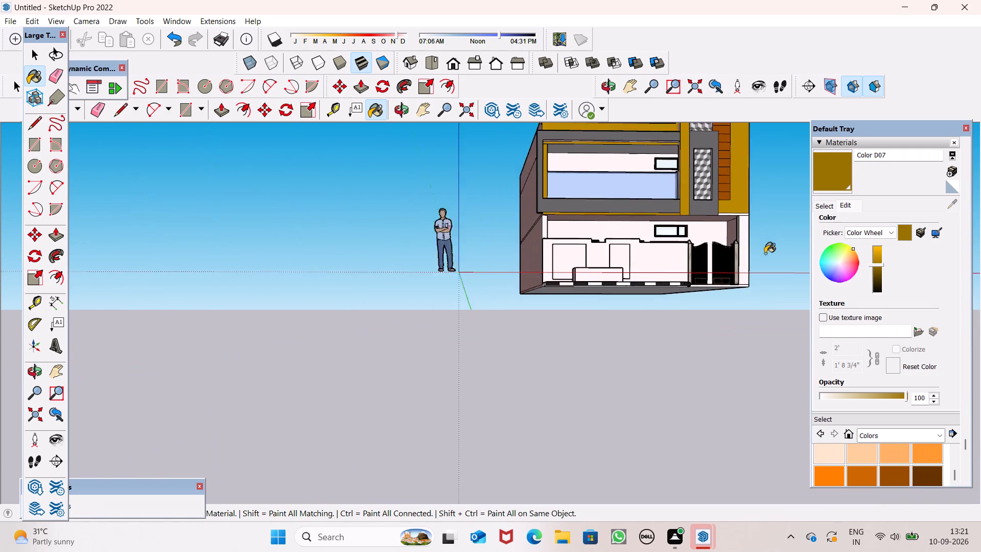
scroll(741, 264, "down", 6)
middle_click_drag(722, 292, 705, 346)
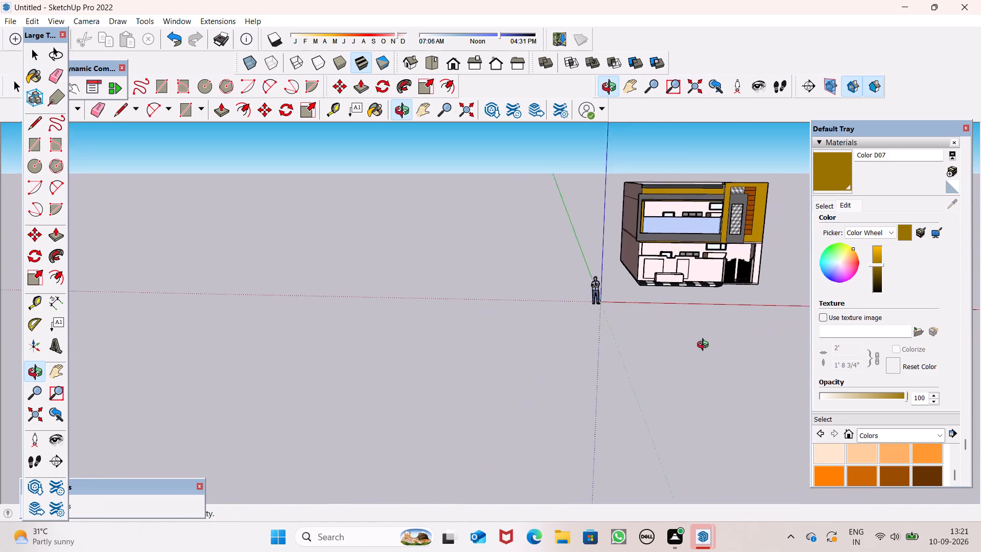
middle_click_drag(705, 346, 715, 328)
scroll(740, 232, "up", 5)
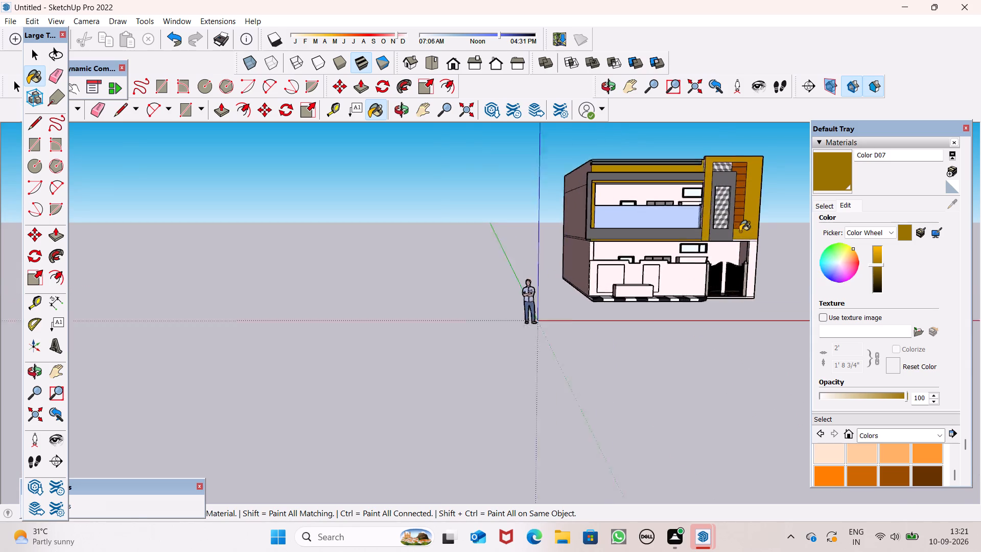
scroll(740, 232, "up", 2)
scroll(594, 205, "down", 7)
scroll(512, 208, "down", 5)
scroll(658, 213, "up", 7)
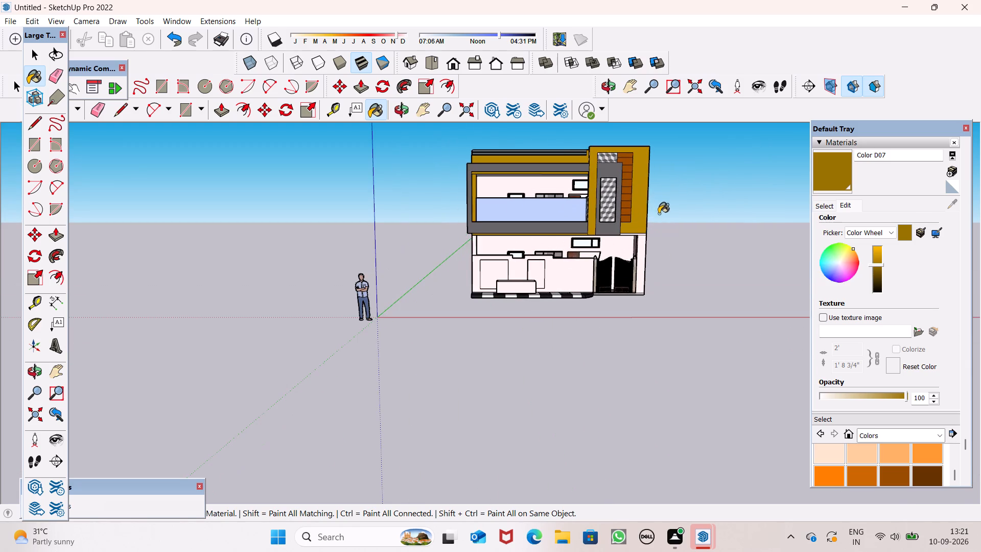
middle_click_drag(657, 245, 746, 286)
scroll(746, 286, "up", 1)
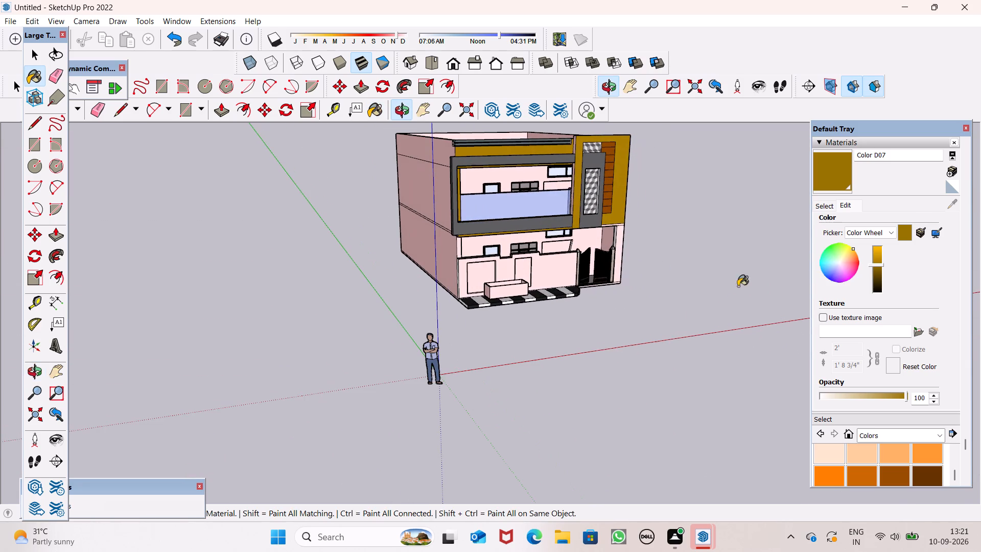
scroll(708, 288, "down", 5)
scroll(681, 254, "up", 1)
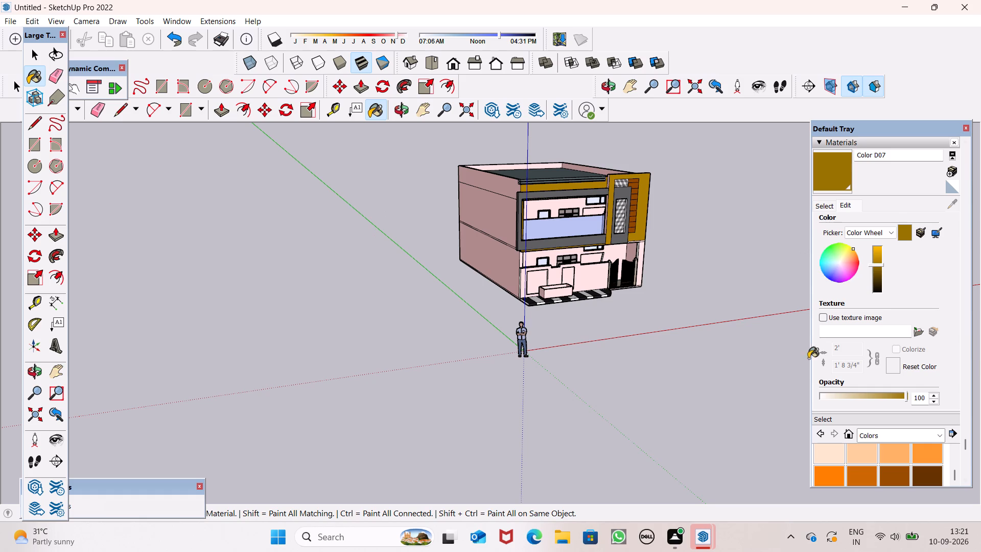
middle_click_drag(954, 385, 887, 430)
middle_click_drag(887, 430, 809, 453)
scroll(670, 254, "up", 6)
middle_click_drag(728, 311, 717, 335)
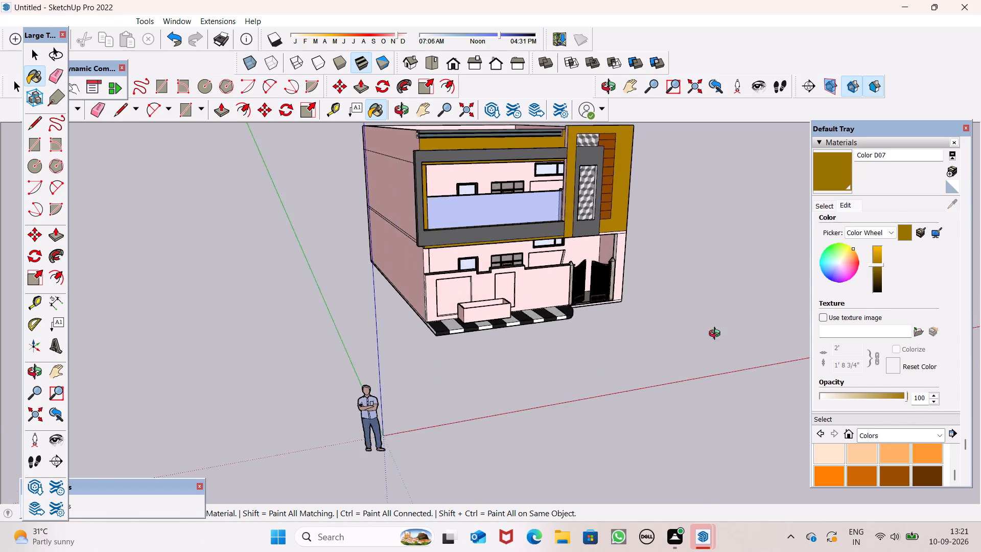
middle_click_drag(717, 335, 624, 338)
scroll(623, 265, "down", 3)
middle_click_drag(730, 322, 413, 390)
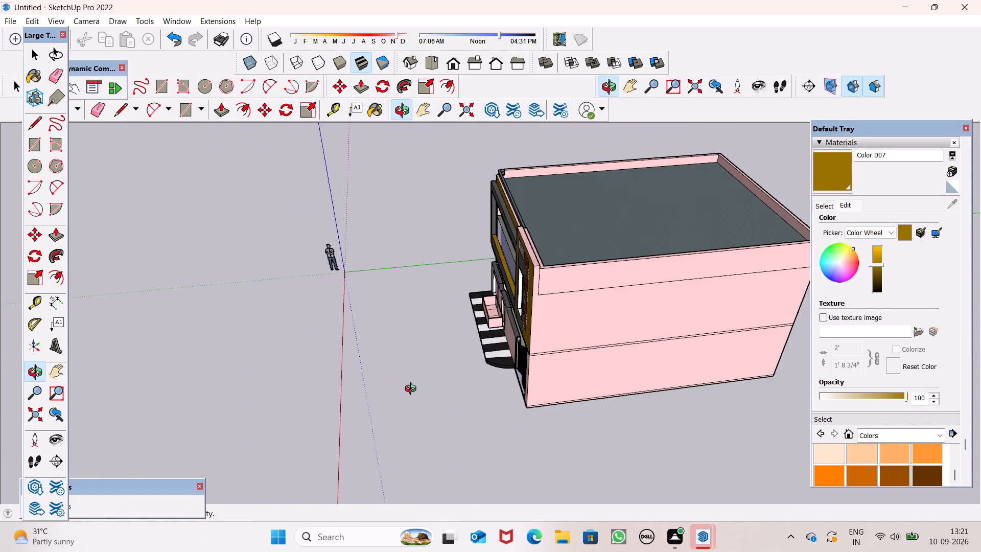
middle_click_drag(413, 390, 690, 329)
middle_click_drag(604, 287, 753, 268)
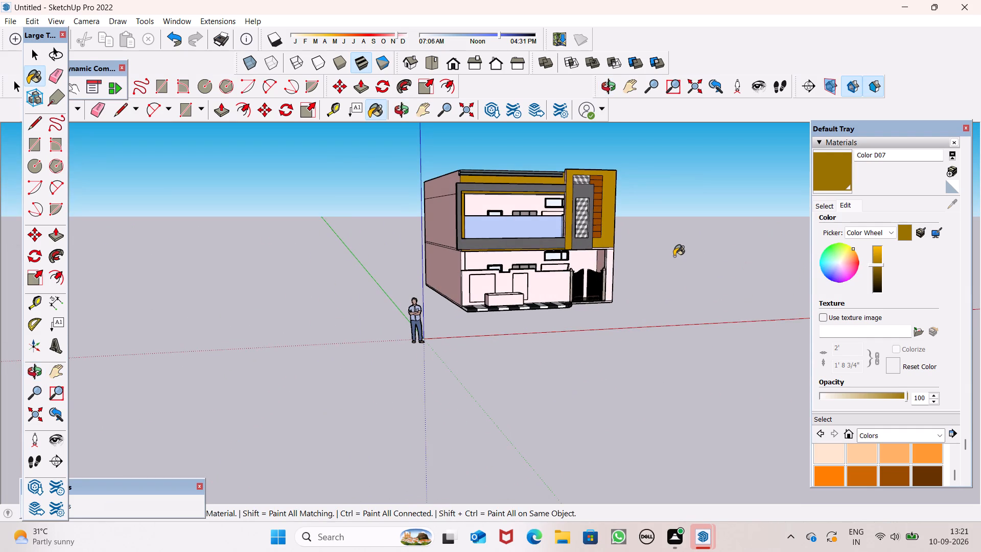
middle_click_drag(680, 267, 599, 332)
scroll(626, 288, "up", 7)
key("space")
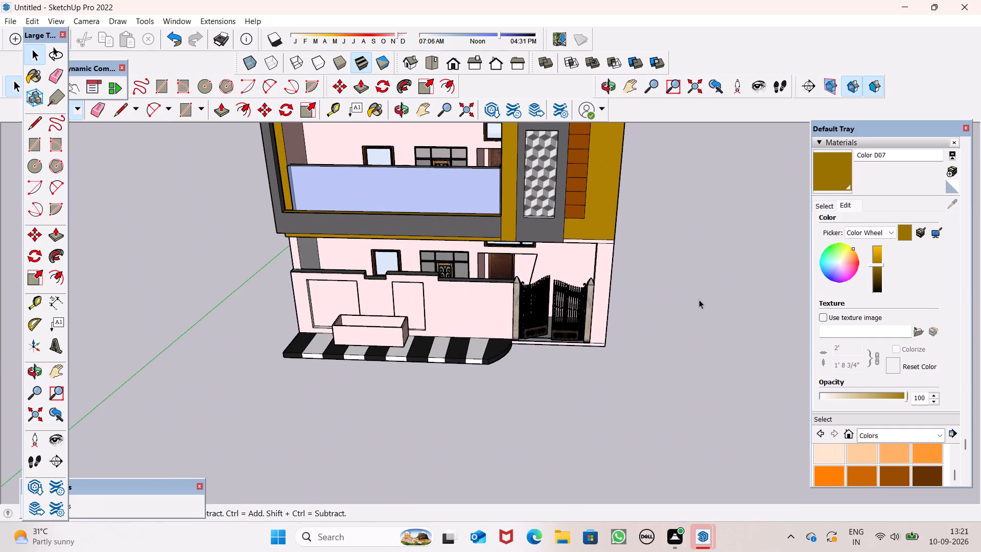
scroll(699, 300, "down", 2)
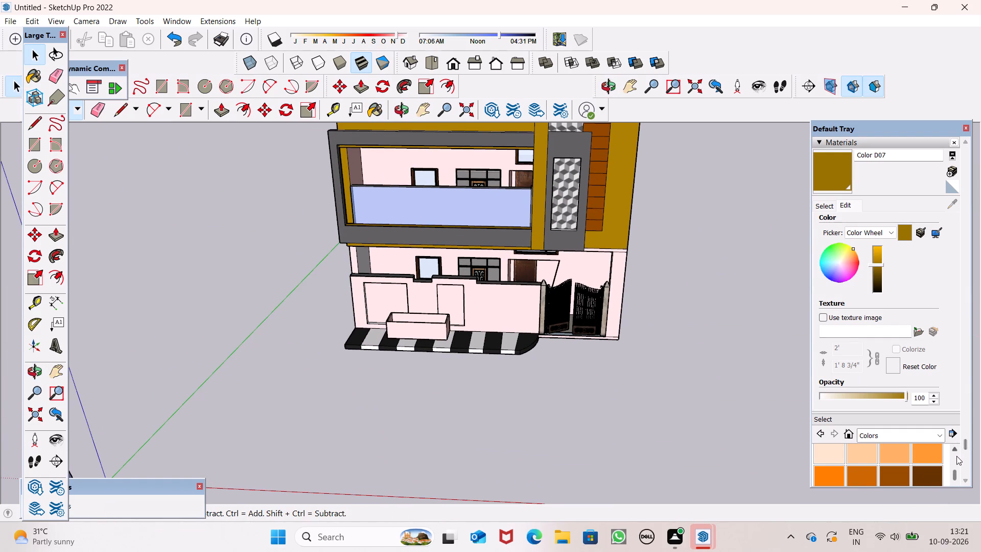
Paint the upper and lower faces of the side wall next to the gate with white Color M00.
left_click_drag(953, 471, 955, 479)
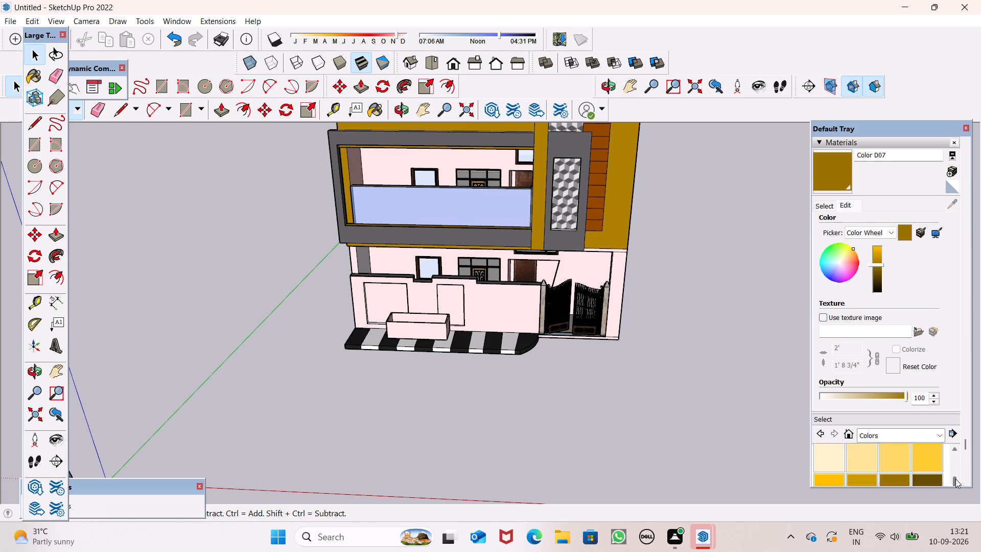
left_click_drag(955, 479, 957, 521)
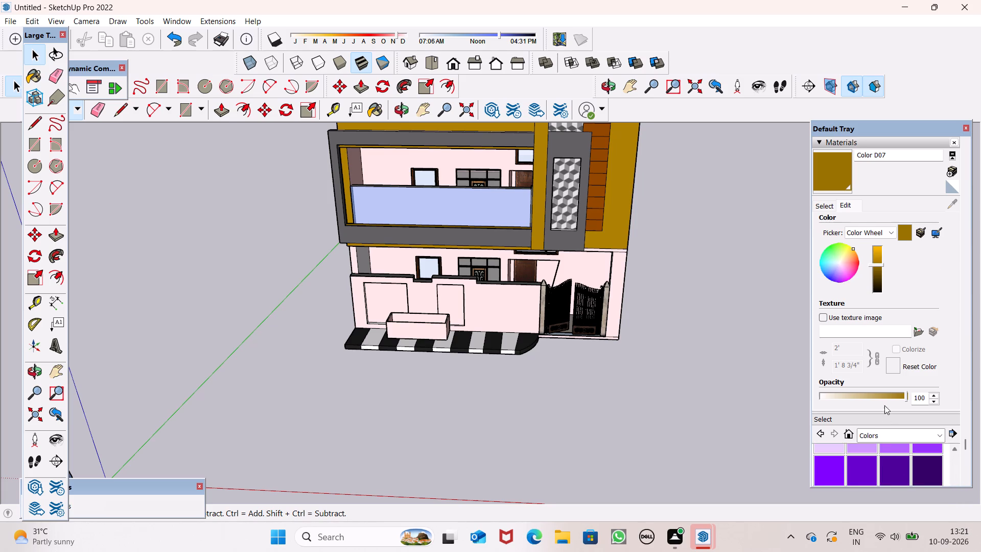
scroll(884, 405, "down", 10)
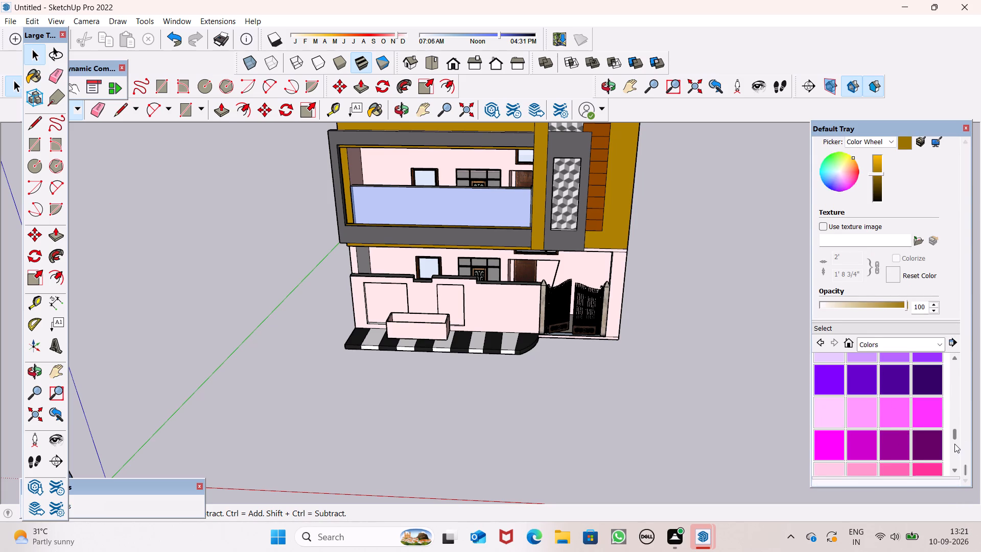
left_click_drag(956, 439, 957, 459)
left_click(839, 361)
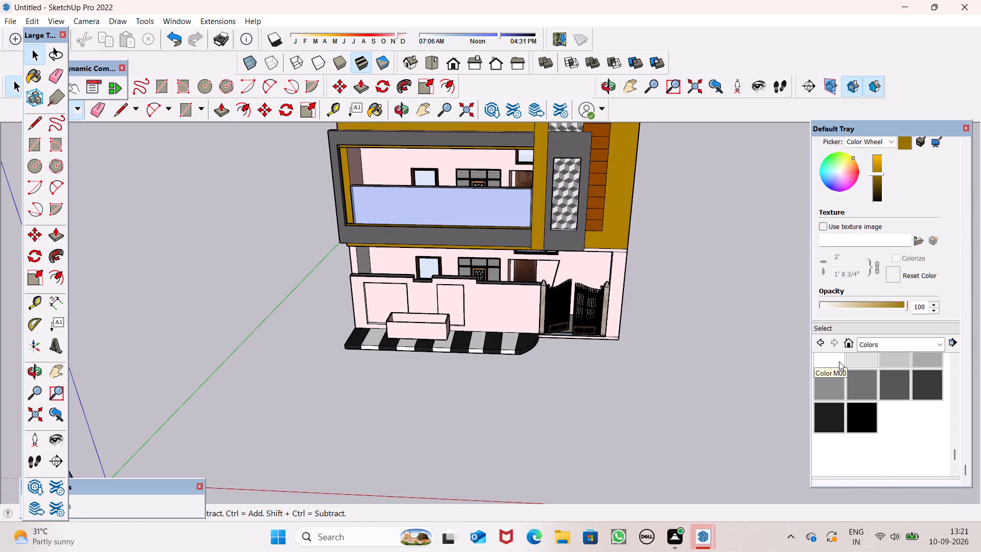
scroll(633, 321, "up", 4)
middle_click_drag(635, 319, 371, 289)
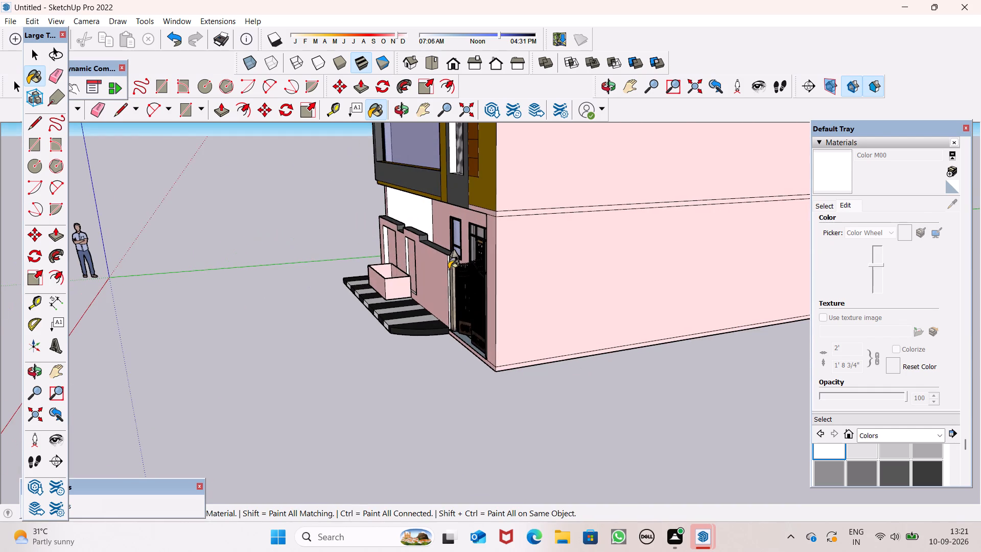
left_click(534, 269)
left_click(555, 195)
Paint the narrow floor-level band between the two white side wall faces with Color M00.
scroll(583, 236, "down", 6)
scroll(599, 224, "up", 6)
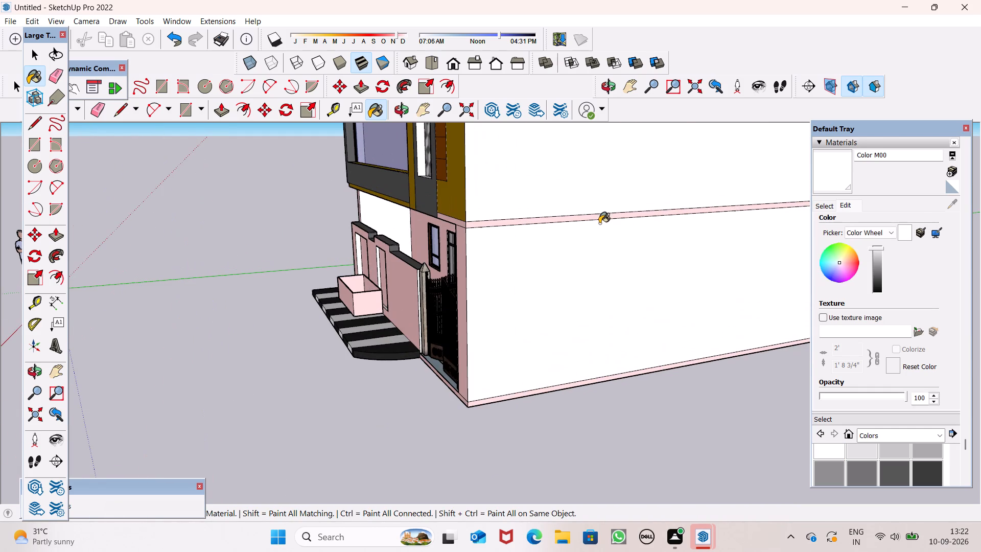
left_click(597, 223)
left_click(599, 219)
left_click(610, 215)
scroll(583, 231, "down", 13)
scroll(626, 309, "up", 2)
scroll(627, 309, "down", 1)
scroll(627, 309, "up", 5)
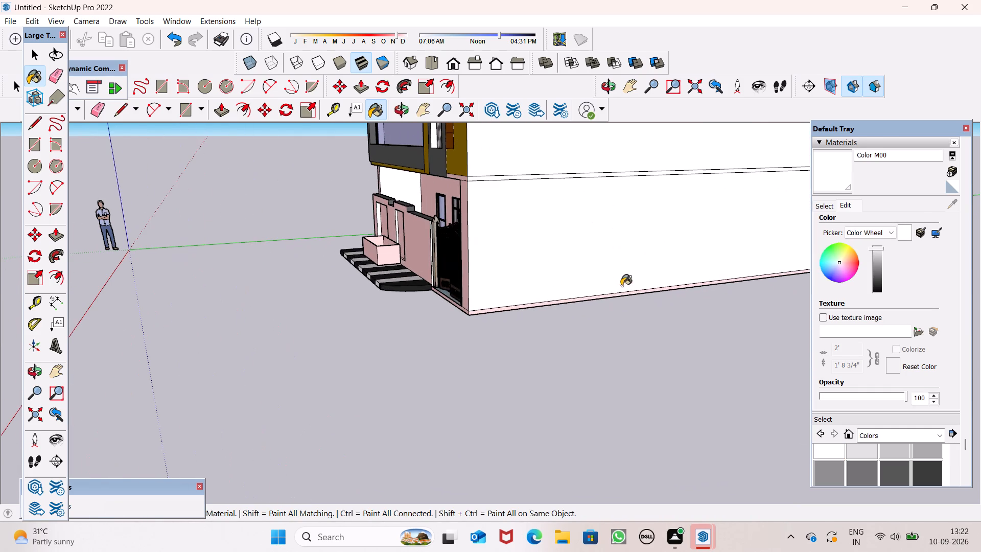
Paint the thin base strip and the top parapet band of the gate-side wall with white Color M00.
scroll(636, 313, "up", 9)
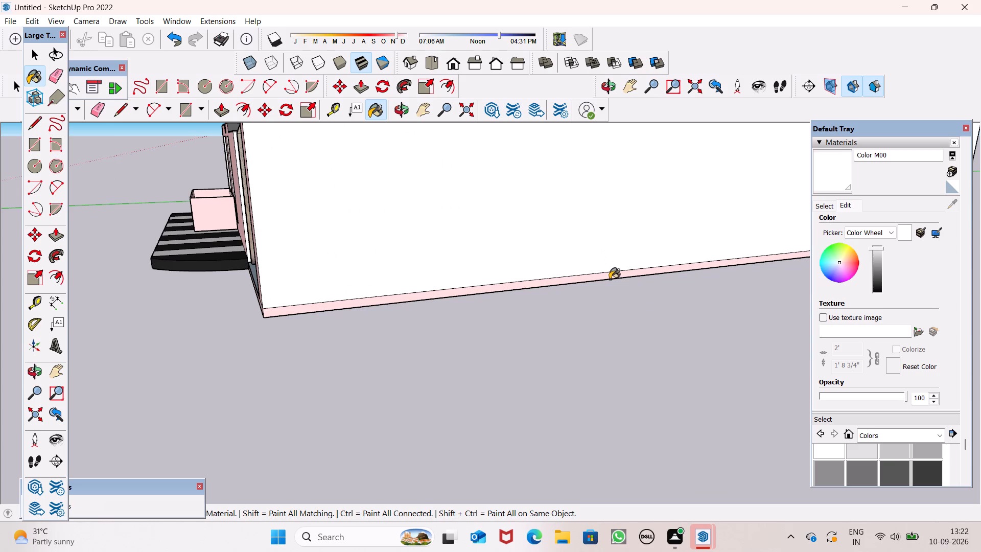
left_click(612, 279)
scroll(606, 256, "down", 20)
scroll(606, 256, "down", 2)
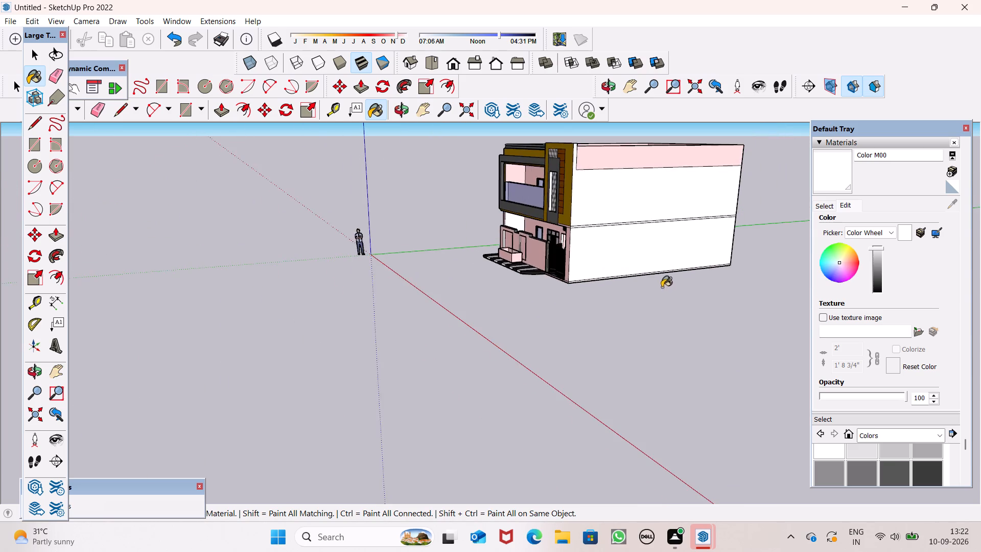
middle_click_drag(666, 289, 813, 376)
scroll(664, 205, "up", 7)
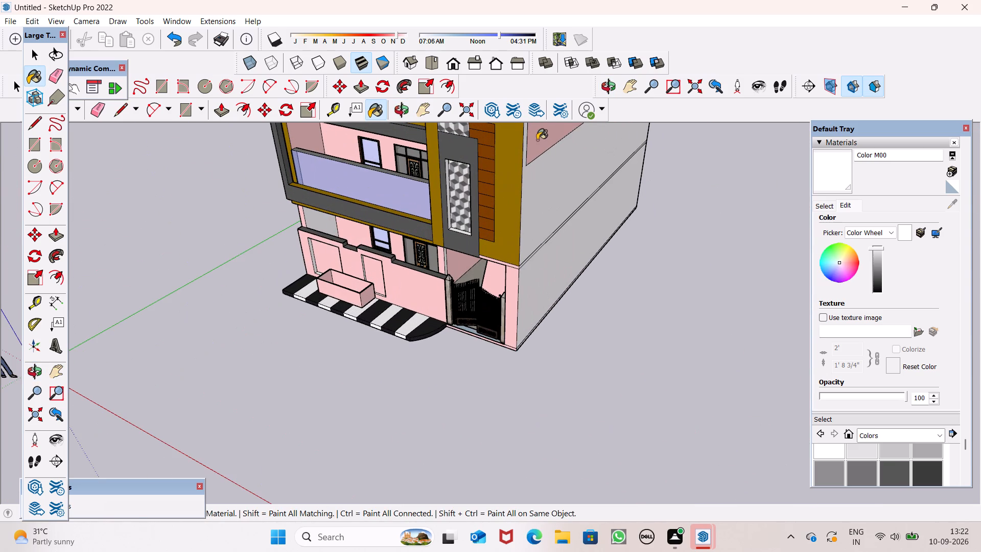
left_click(536, 140)
scroll(566, 209, "down", 14)
Erase the edge lines separating the parapet band from the upper face of the gate-side wall.
middle_click_drag(624, 219, 362, 222)
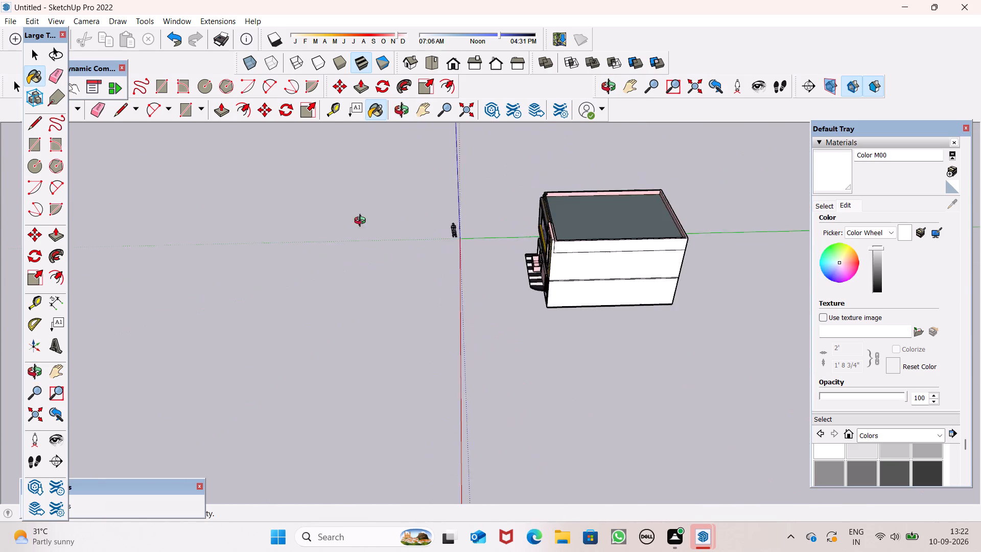
middle_click_drag(362, 222, 276, 193)
left_click(96, 114)
scroll(574, 213, "up", 12)
left_click_drag(508, 288, 488, 333)
scroll(504, 298, "up", 1)
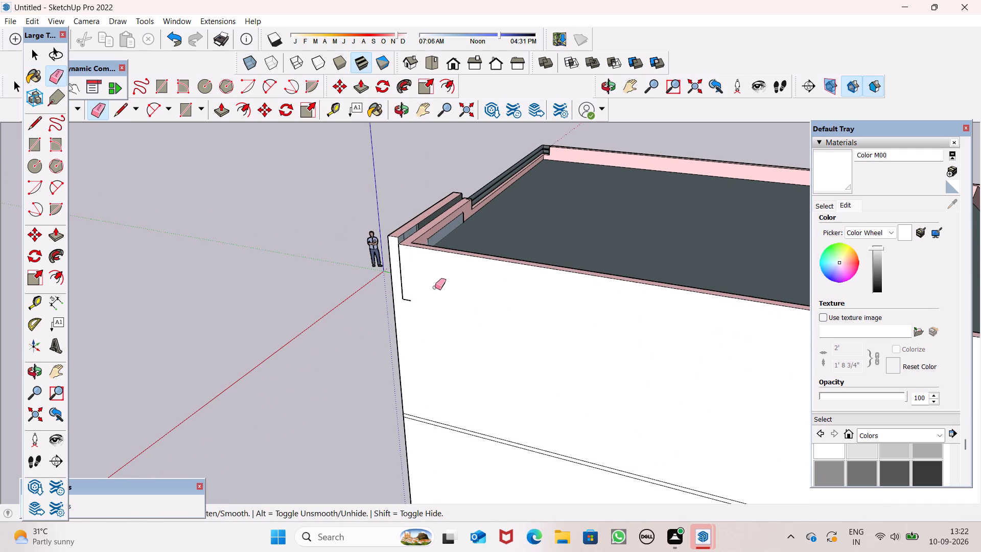
left_click_drag(419, 287, 409, 300)
scroll(477, 276, "down", 8)
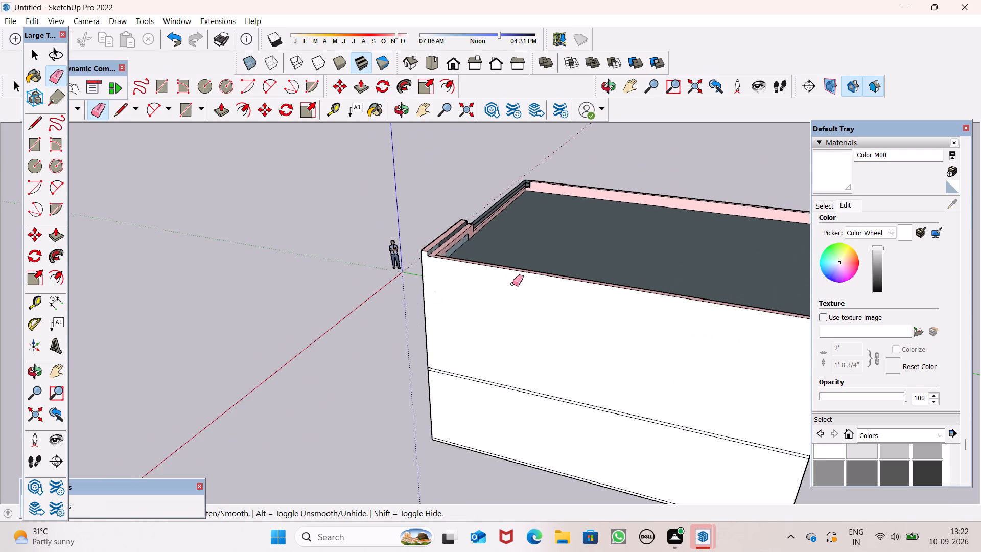
Paint the parapet band, upper face and lower face of the rear wall with Color M00.
scroll(512, 284, "down", 8)
middle_click_drag(601, 314, 299, 218)
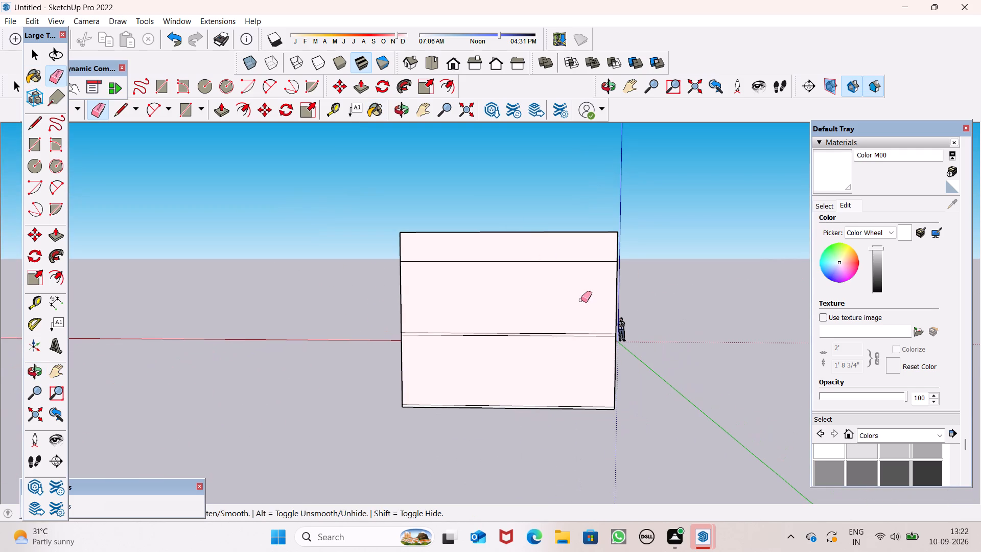
left_click(826, 444)
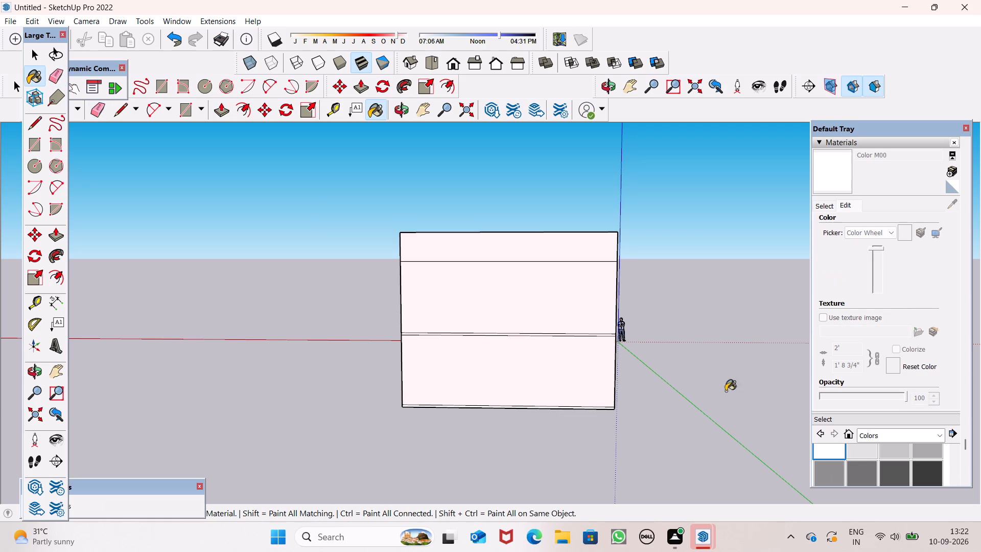
left_click(567, 300)
left_click(539, 248)
left_click(582, 357)
Paint the upper face, lower face and parapet band of the side wall opposite the gate with Color M00.
middle_click_drag(624, 343, 407, 356)
left_click(437, 302)
left_click_drag(437, 261, 448, 272)
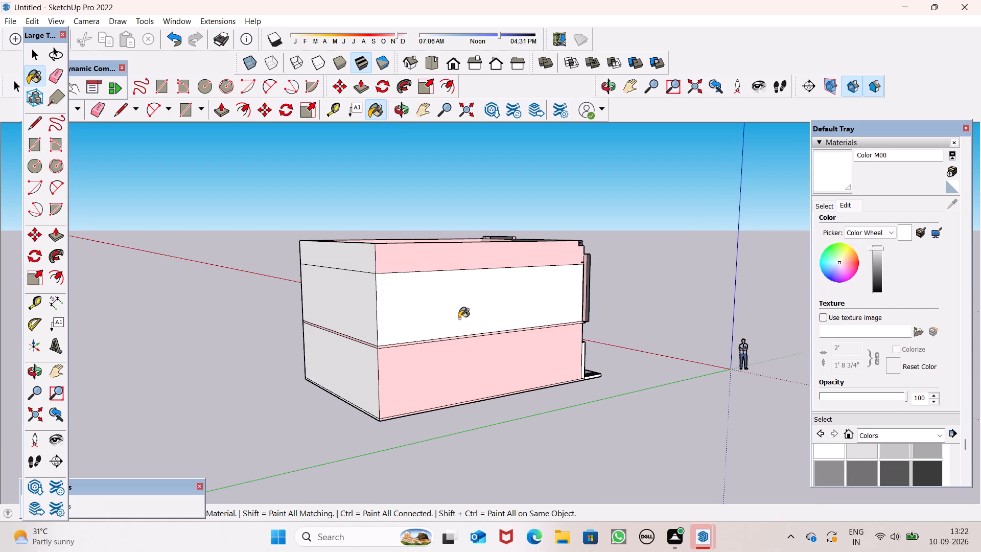
left_click(472, 376)
left_click_drag(399, 248, 401, 255)
Paint the narrow floor-level bands on the opposite side wall and the rear wall with Color M00.
scroll(365, 341, "up", 5)
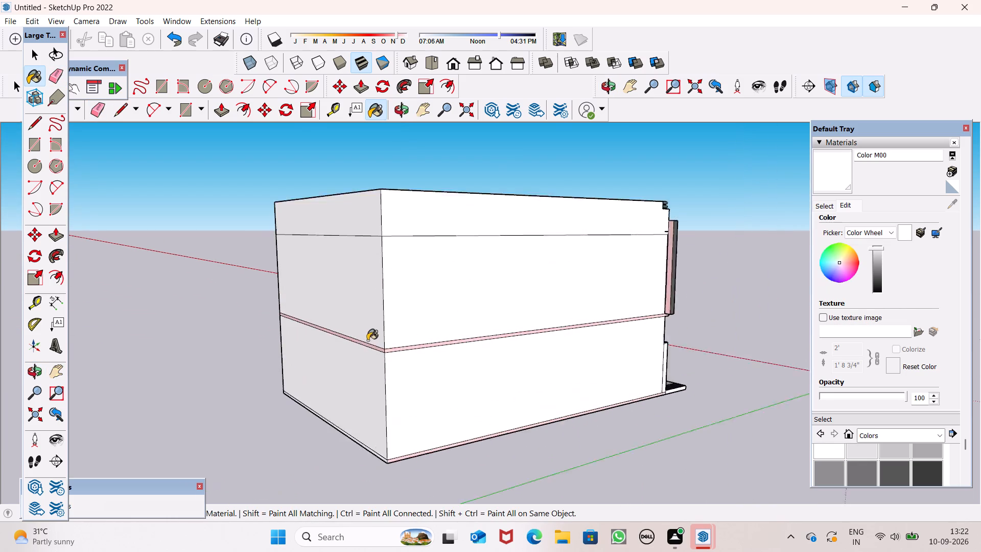
scroll(367, 340, "up", 3)
scroll(394, 379, "up", 7)
left_click_drag(412, 342, 393, 351)
left_click(391, 344)
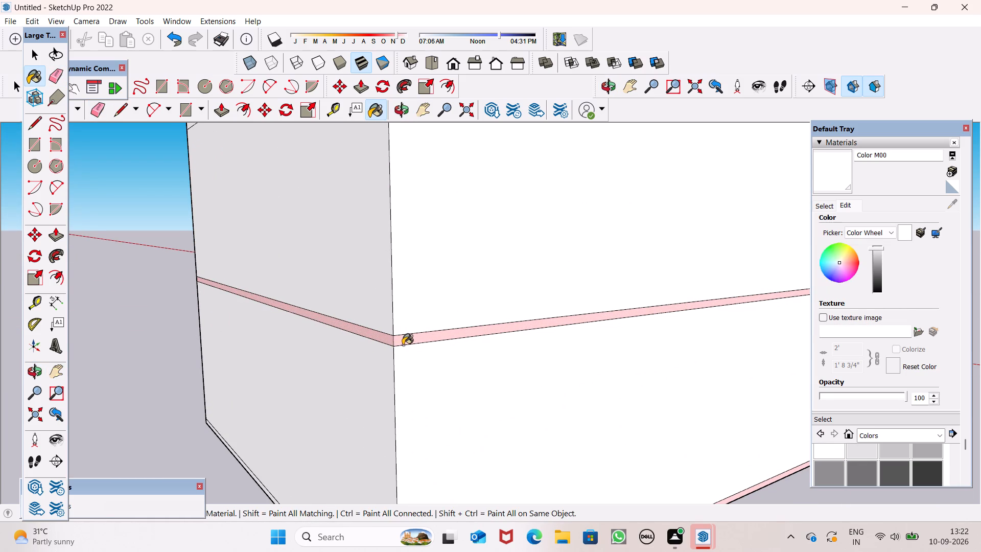
left_click(406, 344)
left_click(410, 341)
scroll(384, 349, "up", 9)
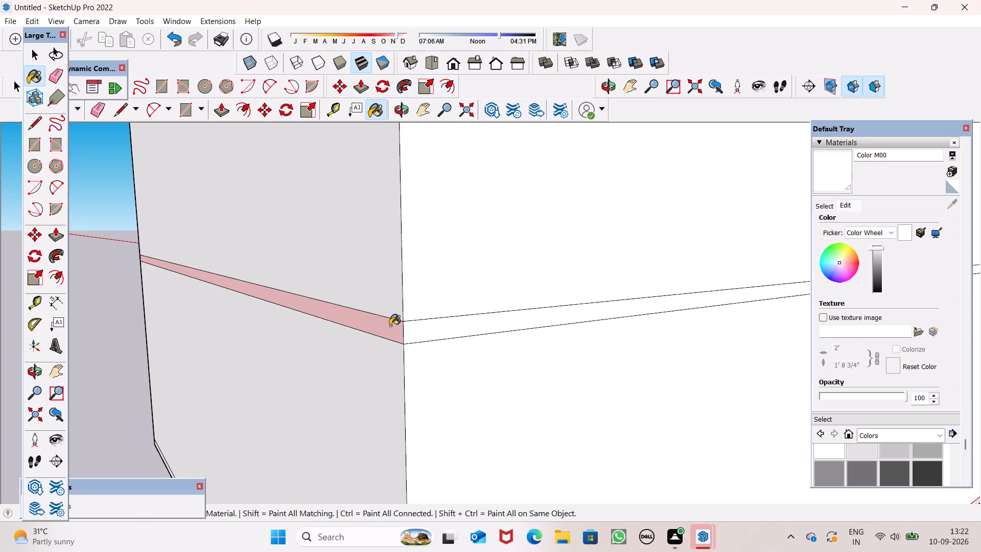
left_click(392, 323)
Paint the thin base strip of the opposite side wall with Color M00.
scroll(414, 271, "down", 20)
scroll(414, 271, "down", 14)
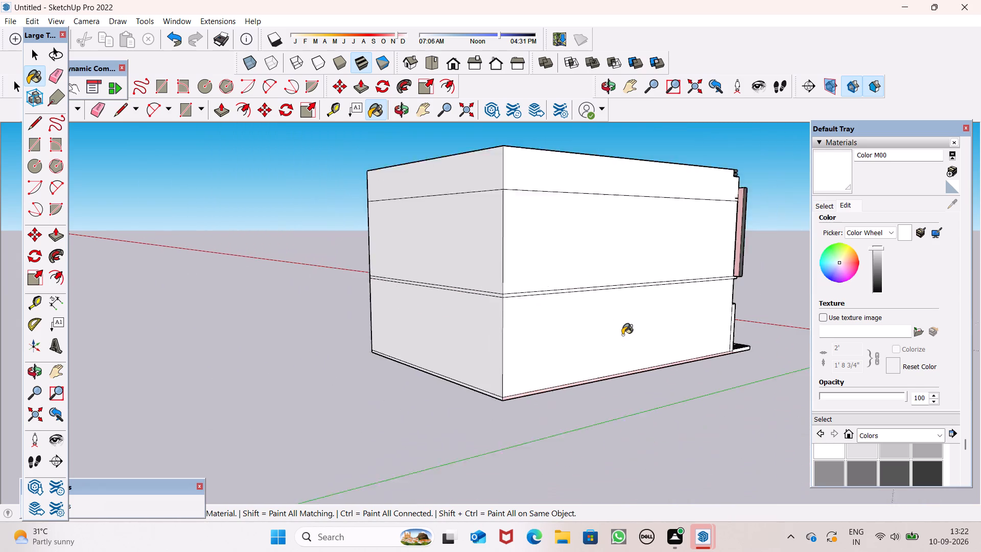
scroll(625, 337, "up", 15)
left_click(647, 420)
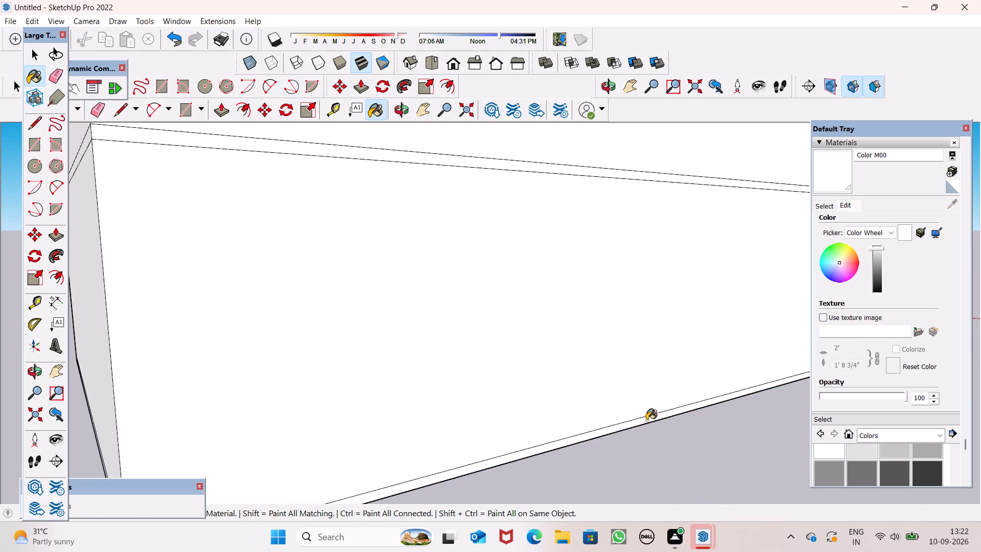
Examine the front elevation and its dark gold surround to judge which parts still need colour.
scroll(473, 221, "down", 15)
middle_click_drag(541, 235, 171, 218)
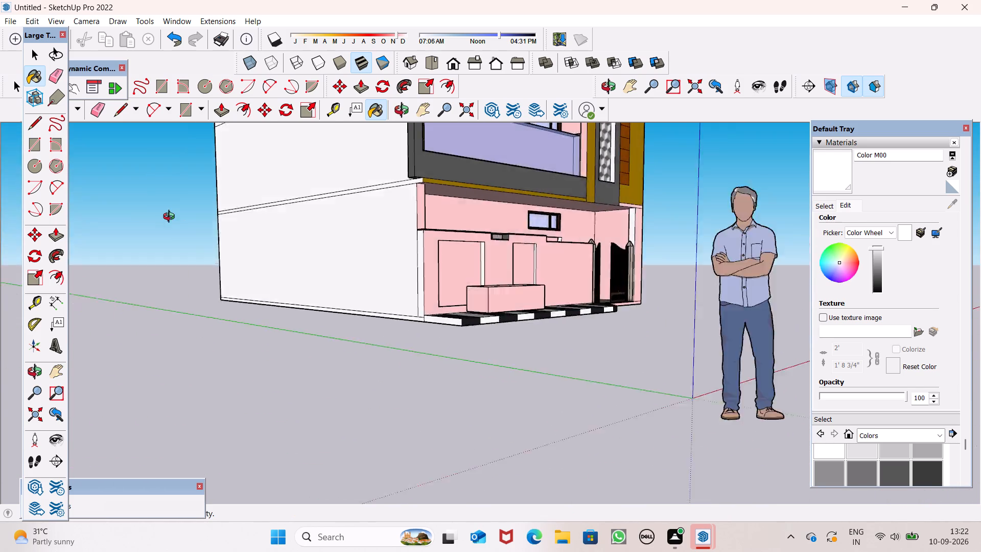
middle_click_drag(171, 218, 71, 287)
scroll(545, 260, "down", 6)
scroll(619, 288, "down", 5)
middle_click_drag(633, 322, 550, 275)
key("space")
scroll(674, 337, "up", 1)
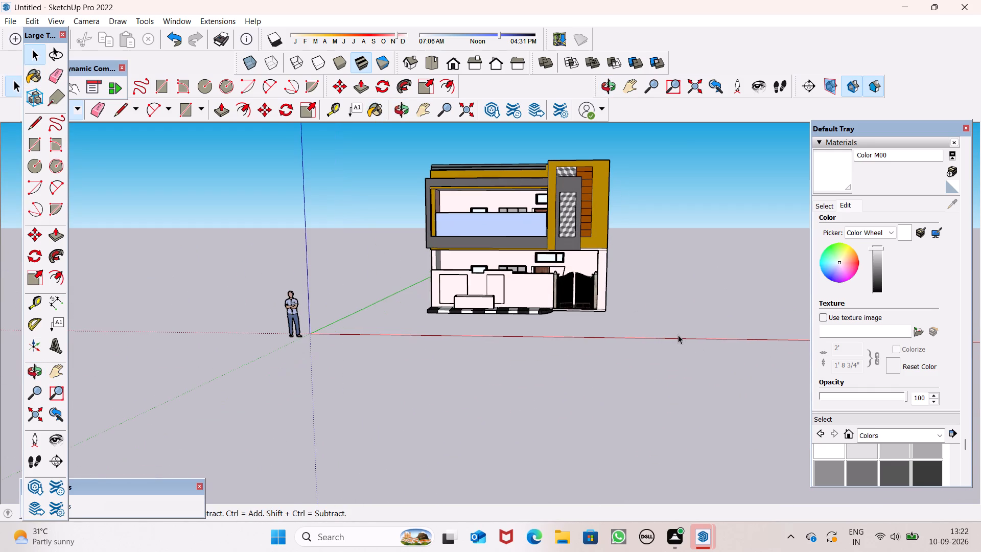
scroll(622, 281, "up", 2)
left_click(593, 221)
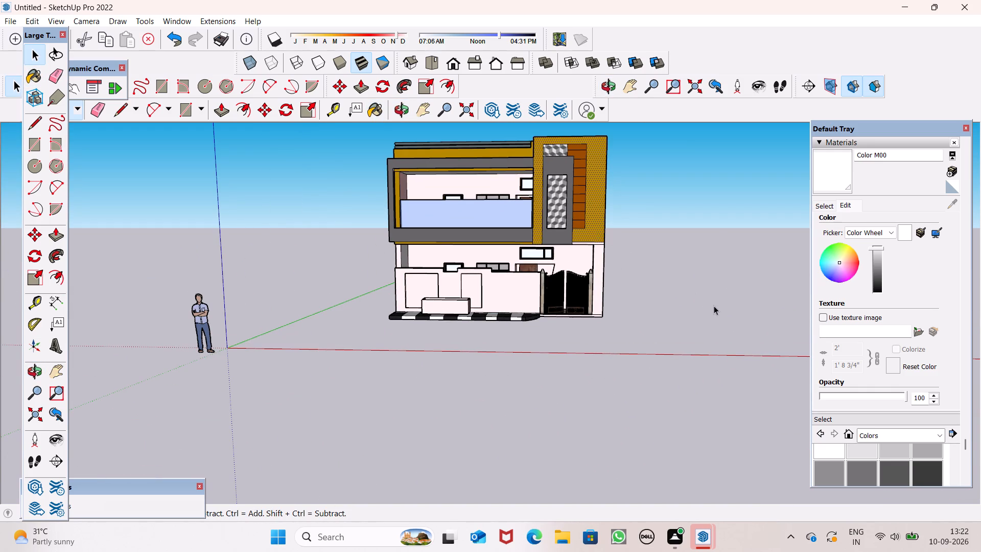
left_click(714, 307)
Apply Color D07 to the gold pillar beside the balcony and the front face of the boundary wall.
scroll(933, 450, "down", 6)
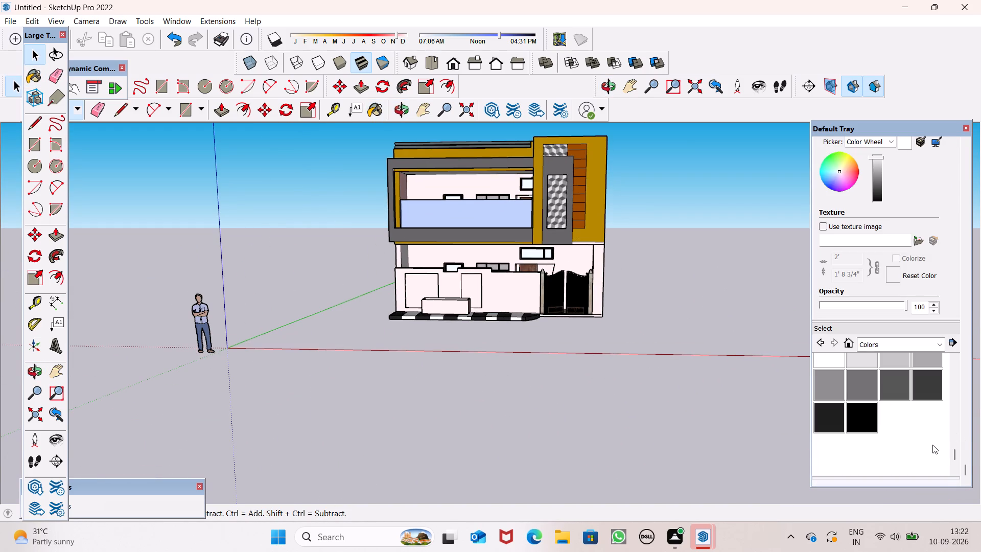
scroll(929, 445, "down", 6)
scroll(920, 416, "up", 2)
scroll(920, 415, "down", 6)
left_click_drag(953, 451, 937, 390)
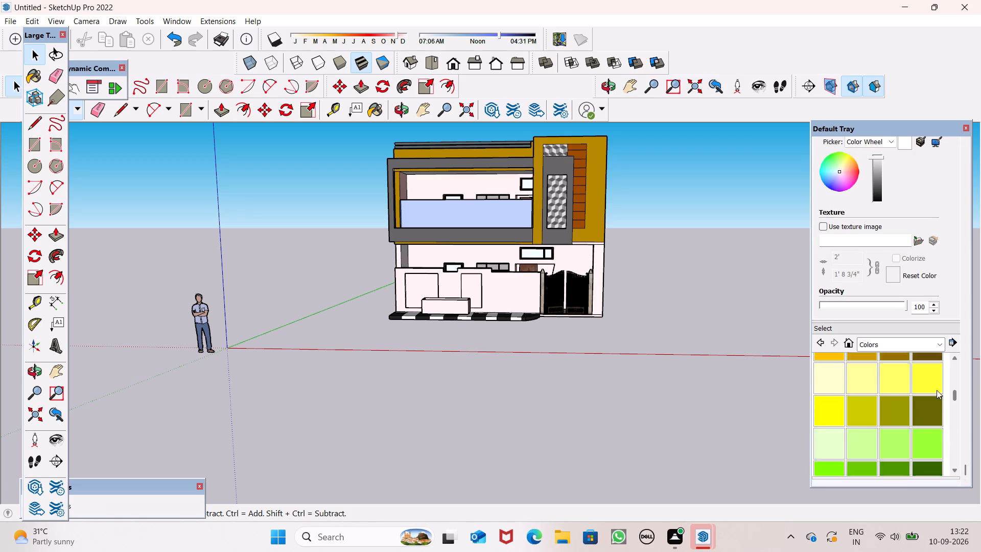
left_click_drag(937, 390, 935, 388)
left_click(889, 375)
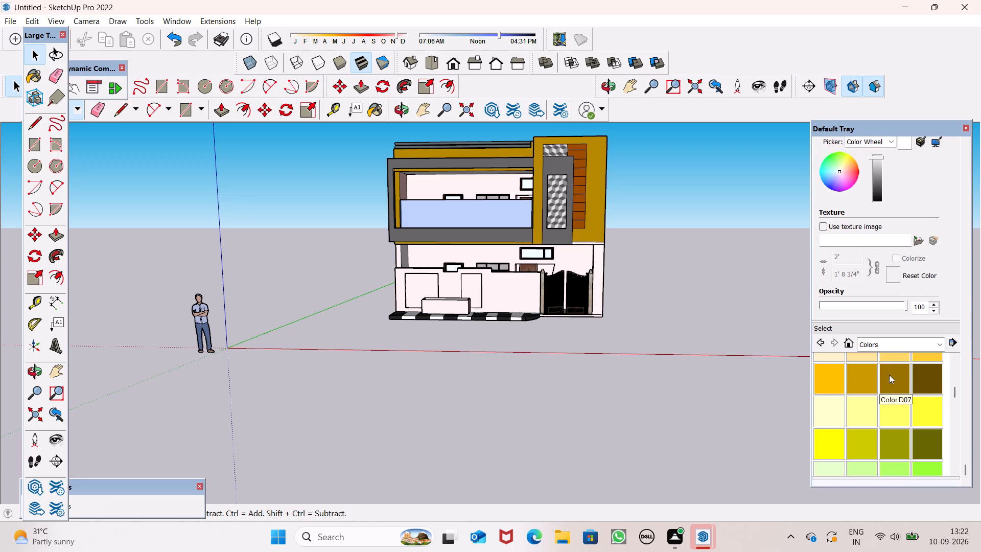
scroll(399, 167, "up", 7)
scroll(624, 221, "up", 5)
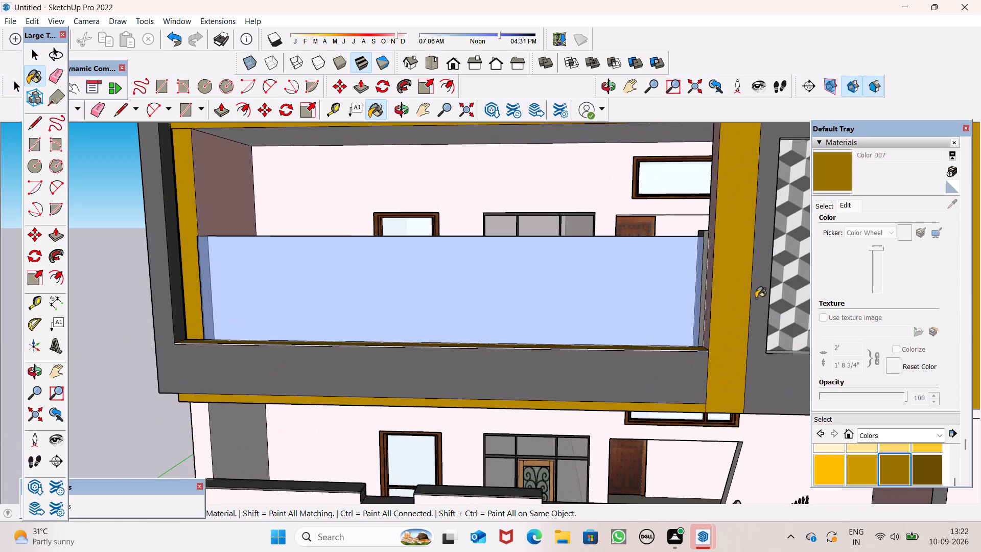
left_click(734, 311)
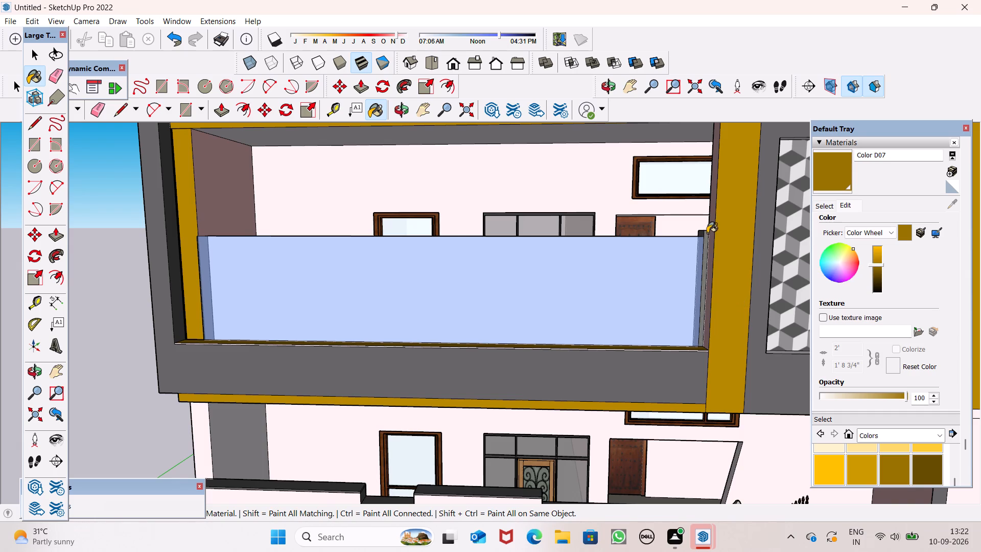
scroll(707, 233, "down", 18)
scroll(758, 367, "up", 6)
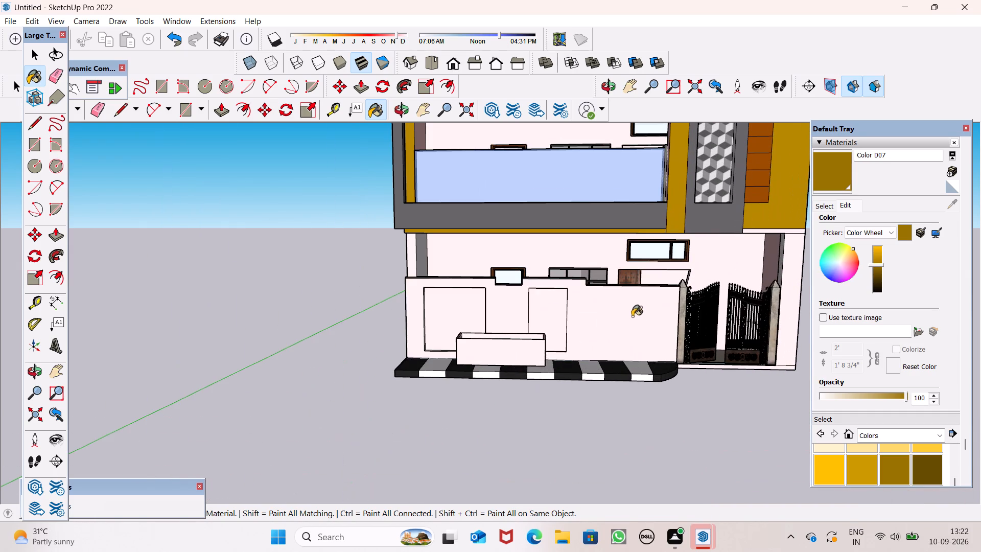
left_click(629, 314)
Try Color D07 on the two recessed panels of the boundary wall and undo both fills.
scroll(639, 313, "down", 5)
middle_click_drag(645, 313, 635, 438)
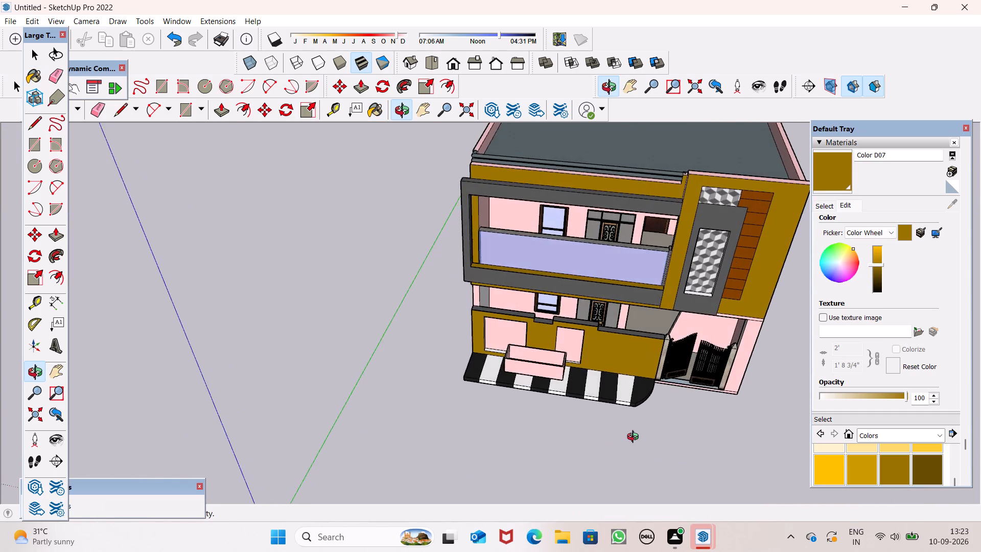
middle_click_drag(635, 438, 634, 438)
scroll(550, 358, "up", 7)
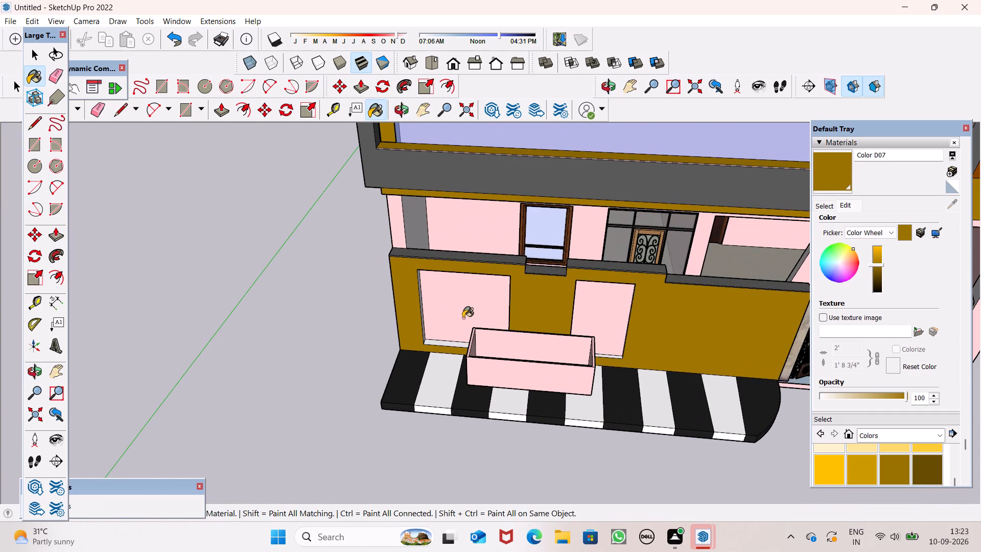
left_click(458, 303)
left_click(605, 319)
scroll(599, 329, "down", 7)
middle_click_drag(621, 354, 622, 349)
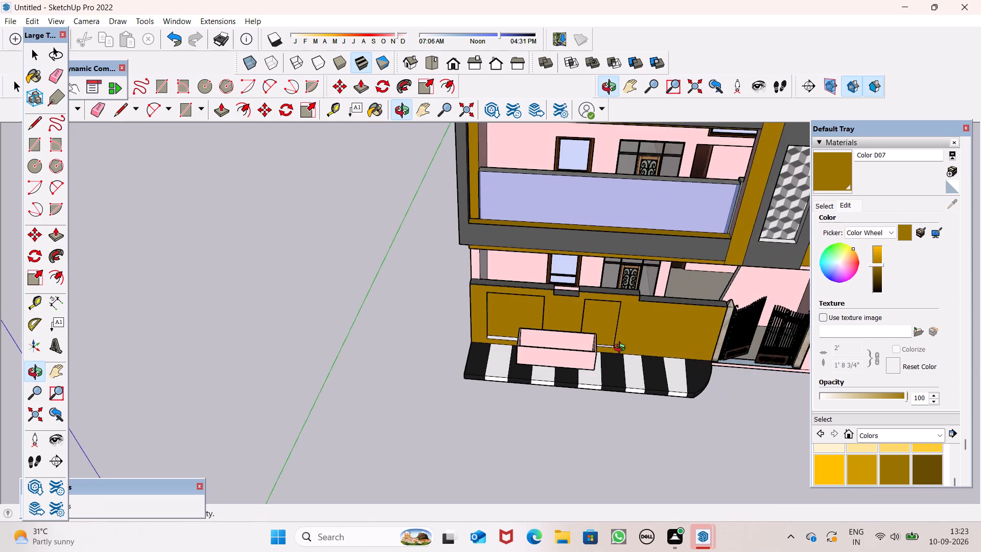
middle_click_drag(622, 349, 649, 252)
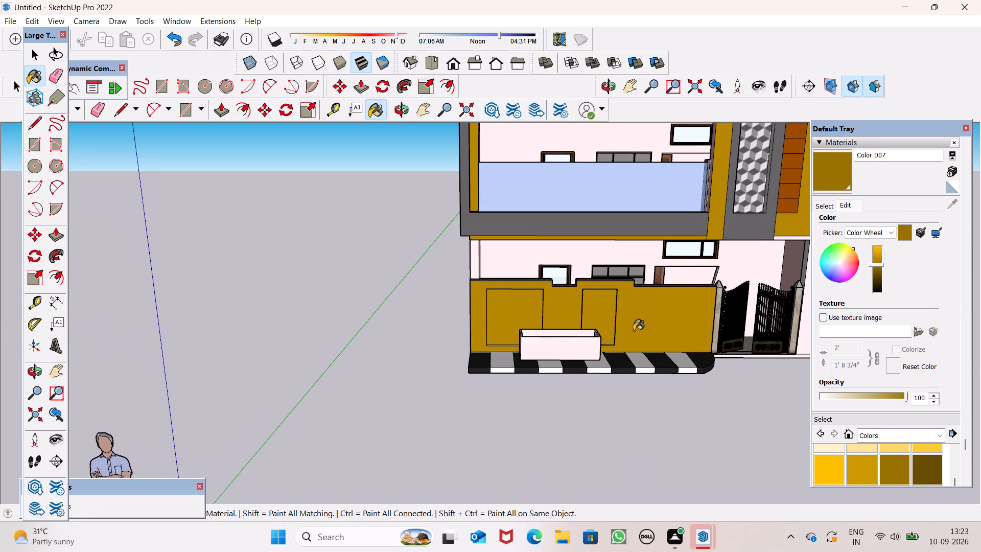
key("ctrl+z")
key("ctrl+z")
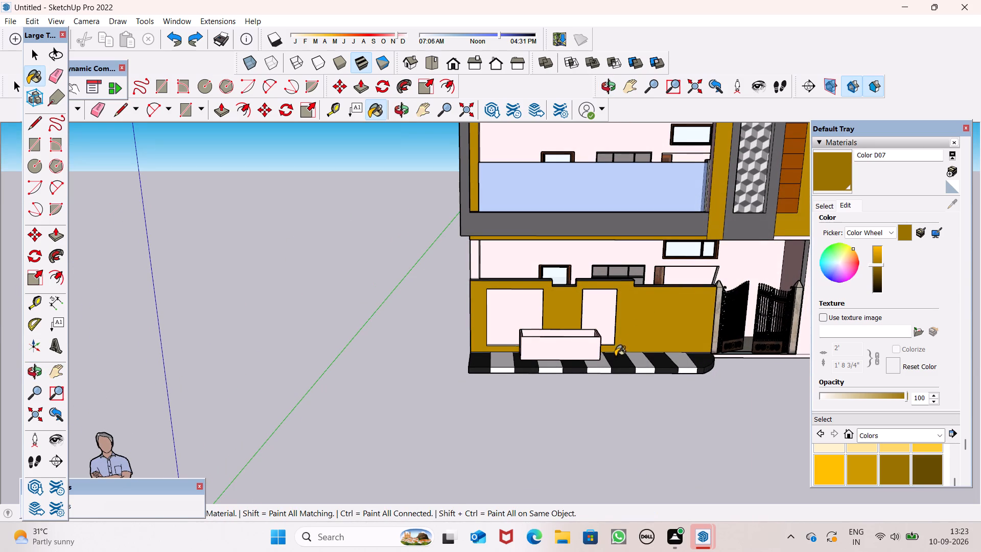
Paint the planter box in front of the boundary wall with Color D07.
middle_click_drag(615, 356, 604, 407)
scroll(617, 353, "up", 5)
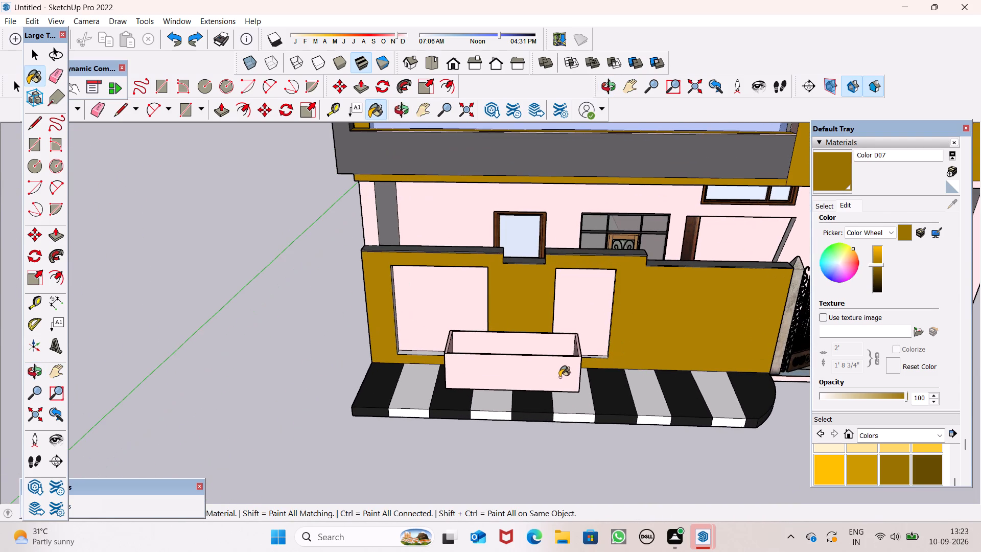
left_click(554, 373)
key("space")
key("space")
Examine the whole front elevation with the coloured boundary wall and planter, and dismiss the message notification.
scroll(575, 324, "down", 7)
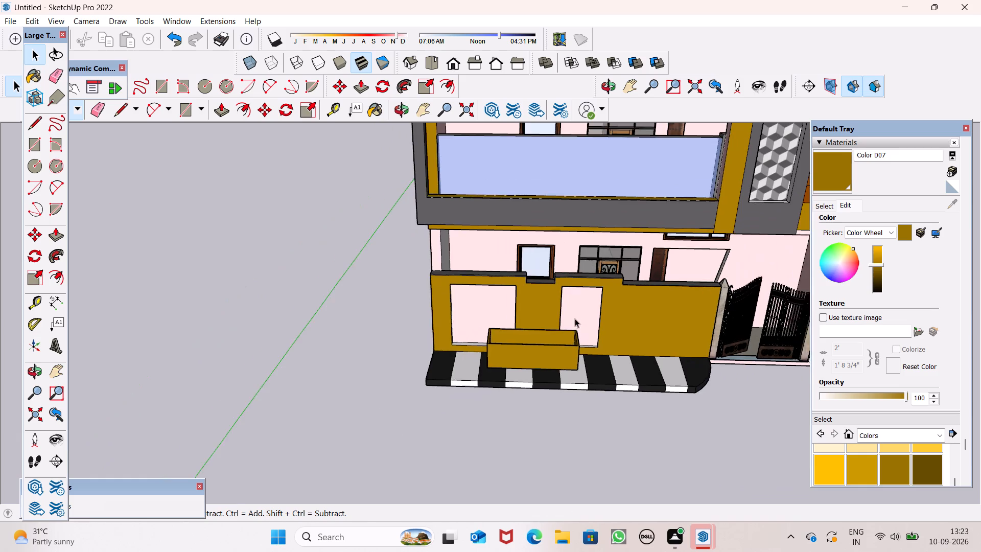
scroll(578, 278, "down", 10)
middle_click_drag(664, 312, 679, 239)
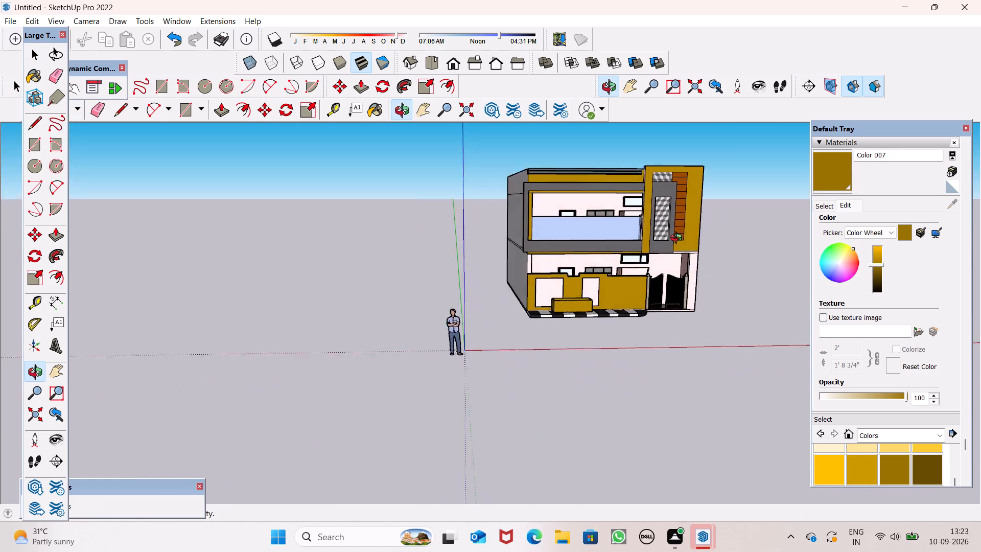
middle_click_drag(679, 239, 711, 272)
scroll(684, 274, "up", 1)
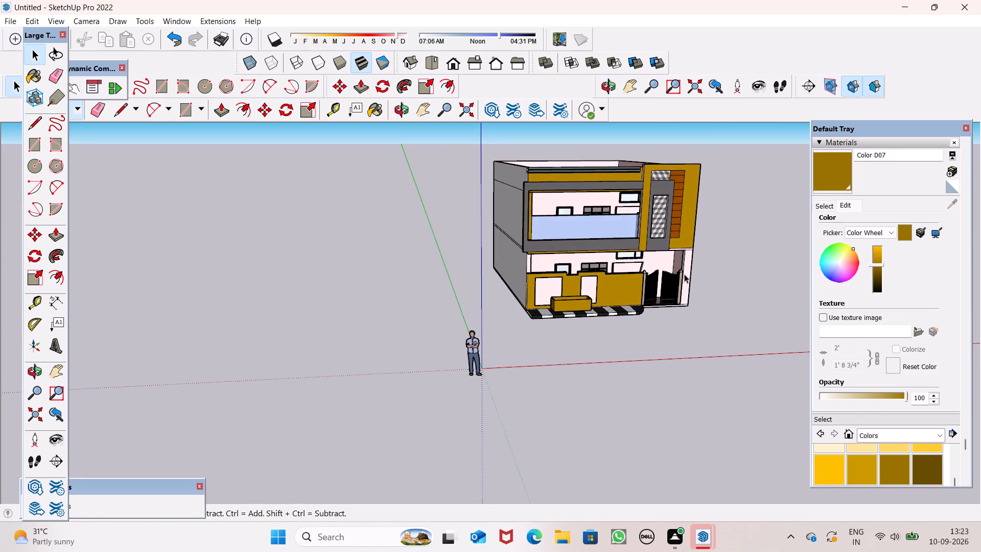
scroll(684, 274, "up", 1)
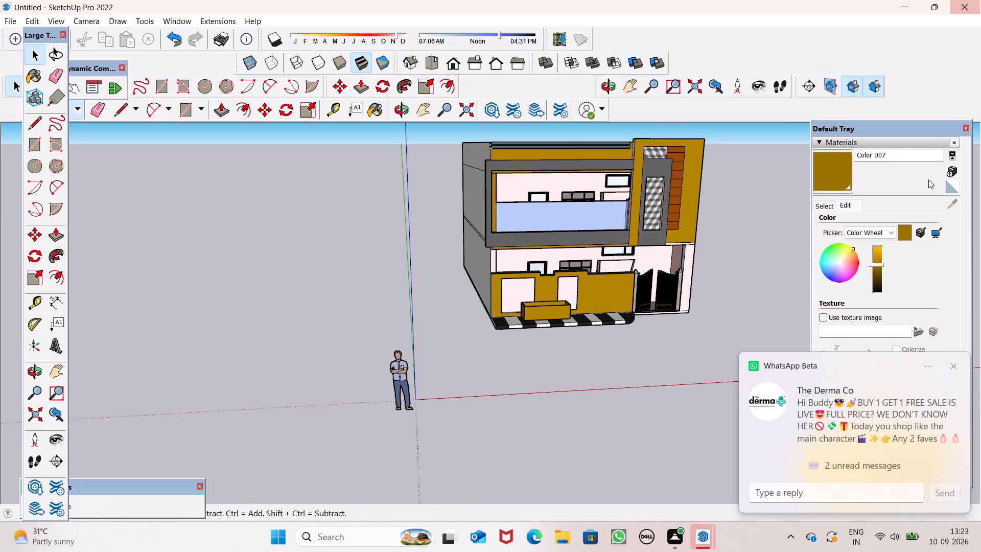
left_click(953, 373)
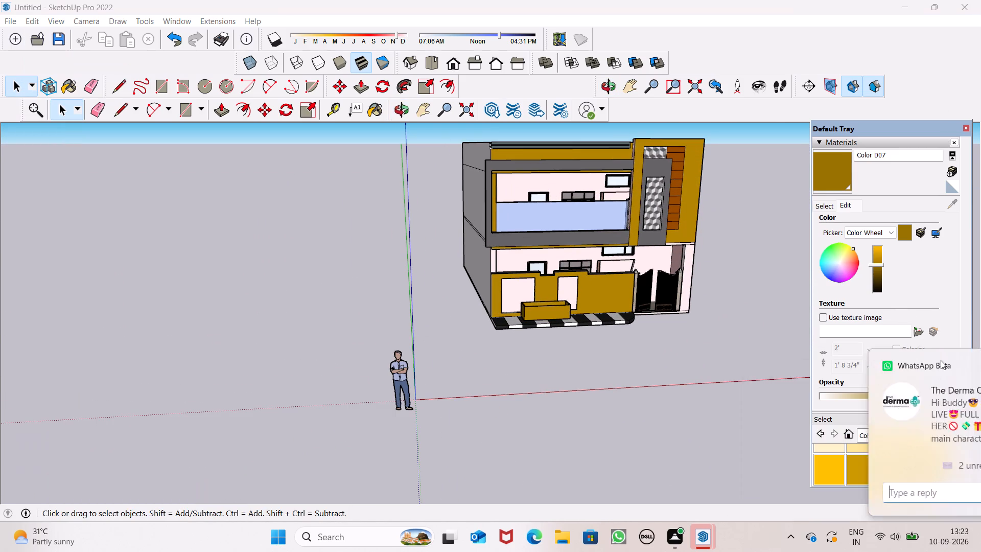
Repaint the front band below the roof parapet with Color H07 from the Colors library.
scroll(698, 250, "down", 7)
middle_click_drag(660, 272, 573, 235)
scroll(616, 249, "up", 3)
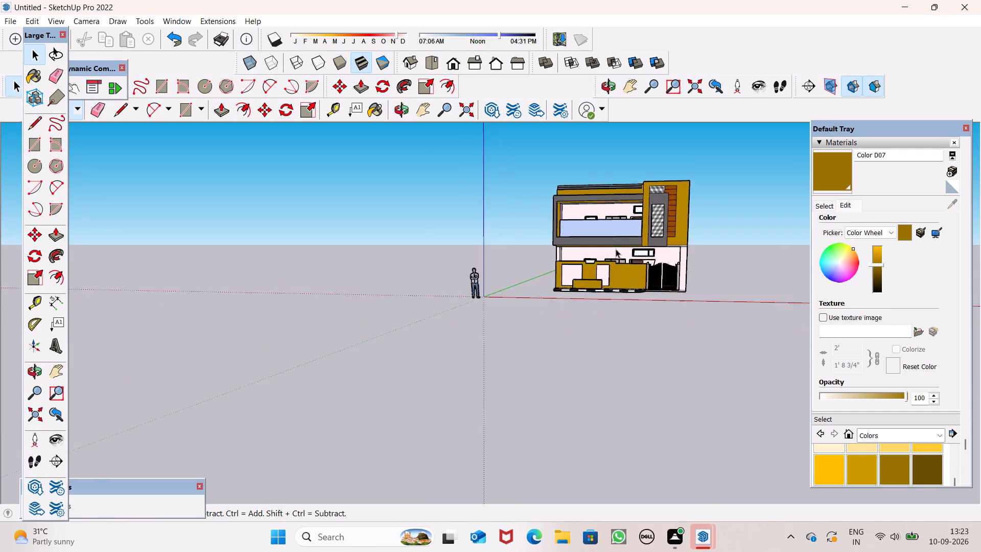
scroll(616, 249, "up", 3)
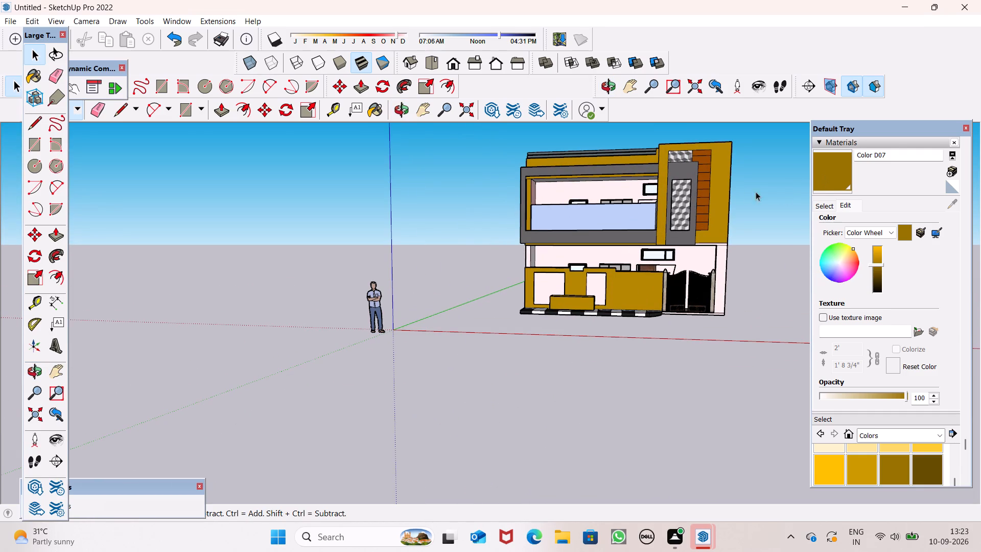
scroll(927, 294, "up", 1)
scroll(922, 351, "down", 3)
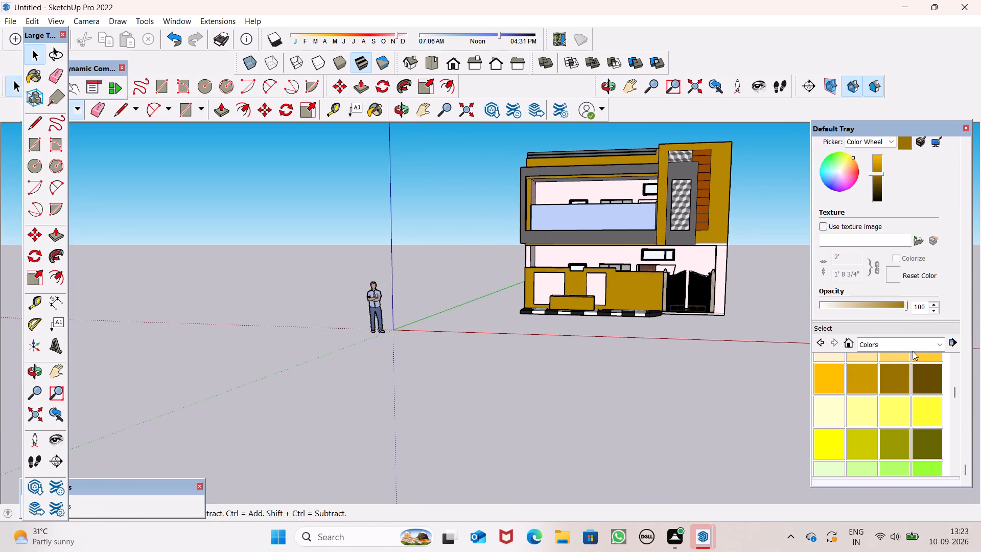
left_click_drag(955, 394, 957, 399)
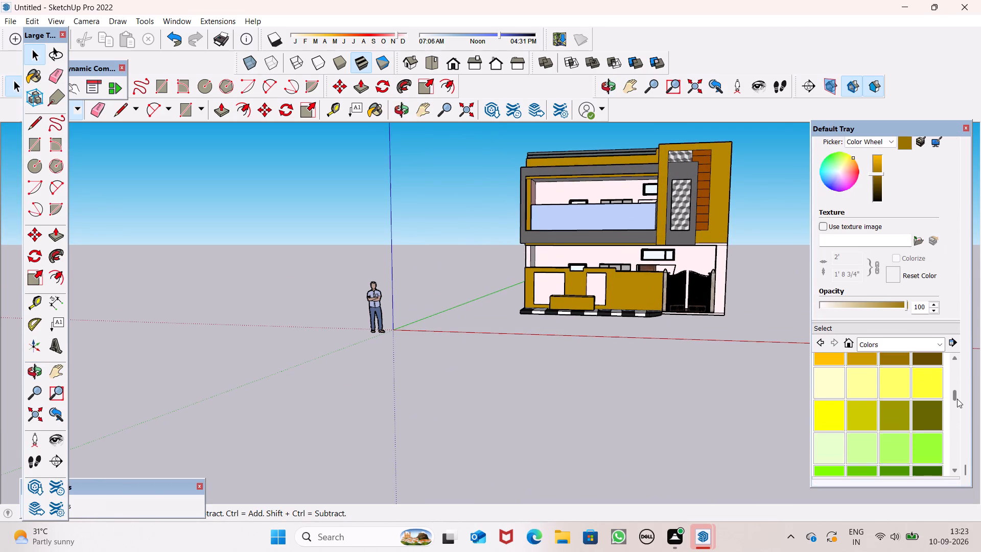
left_click_drag(957, 399, 960, 401)
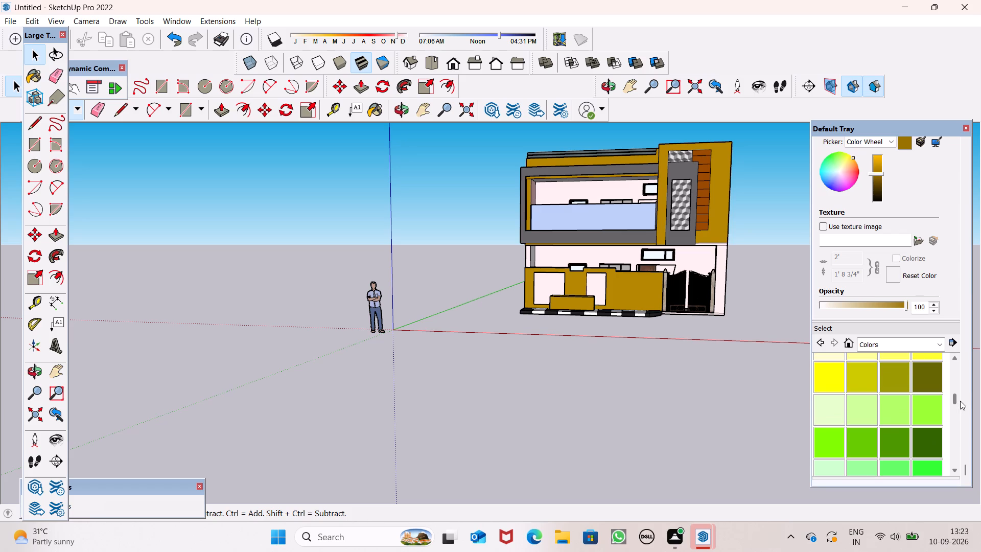
left_click_drag(960, 401, 956, 364)
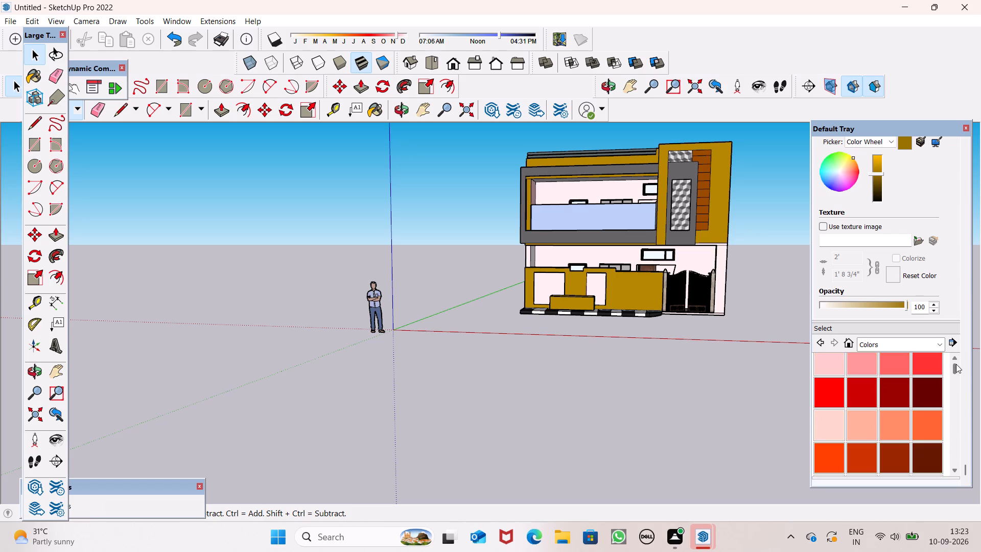
left_click_drag(956, 364, 963, 420)
left_click(888, 396)
scroll(603, 177, "up", 5)
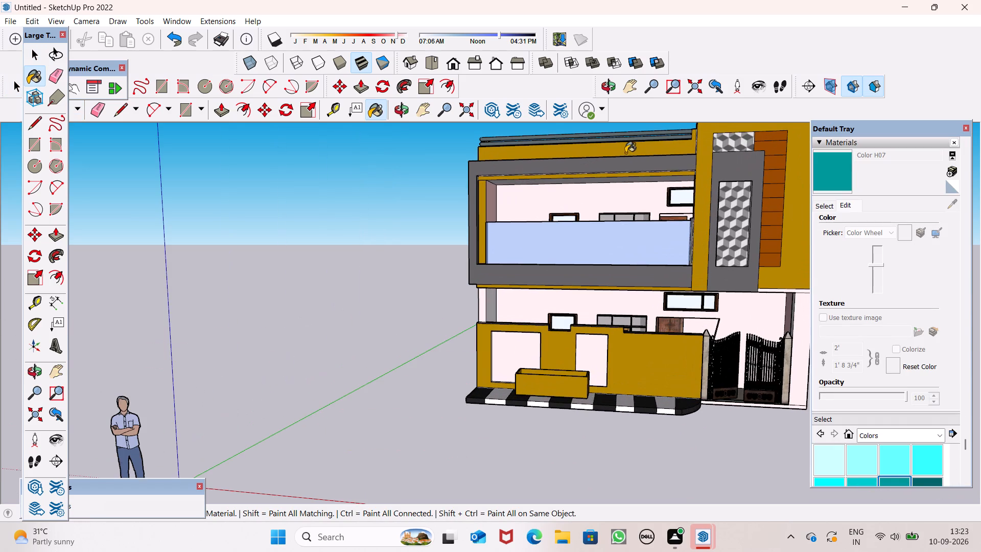
left_click(625, 153)
Repaint the gold front face of the tower beside the balcony with Color H07.
middle_click_drag(685, 210, 689, 331)
scroll(682, 237, "down", 1)
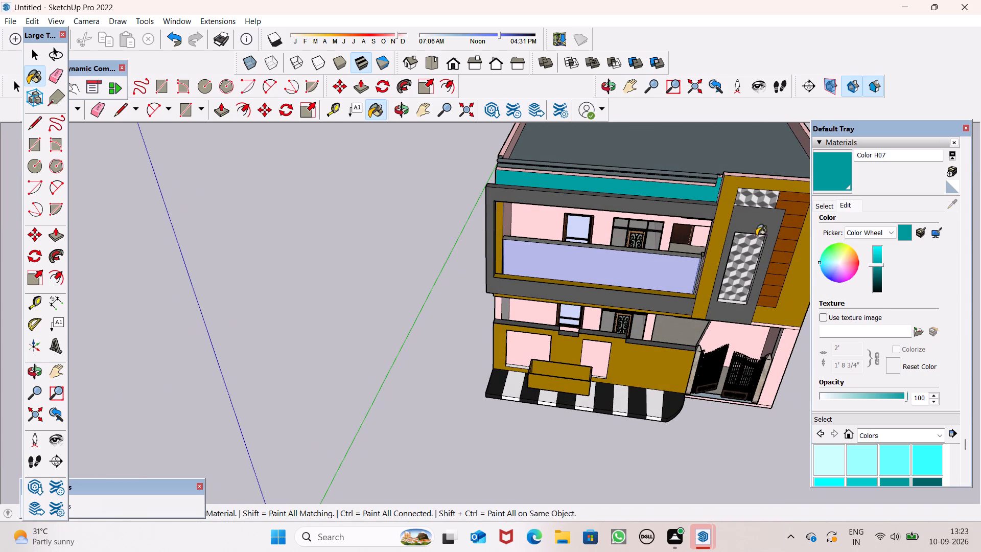
scroll(730, 221, "down", 3)
middle_click_drag(717, 229, 747, 169)
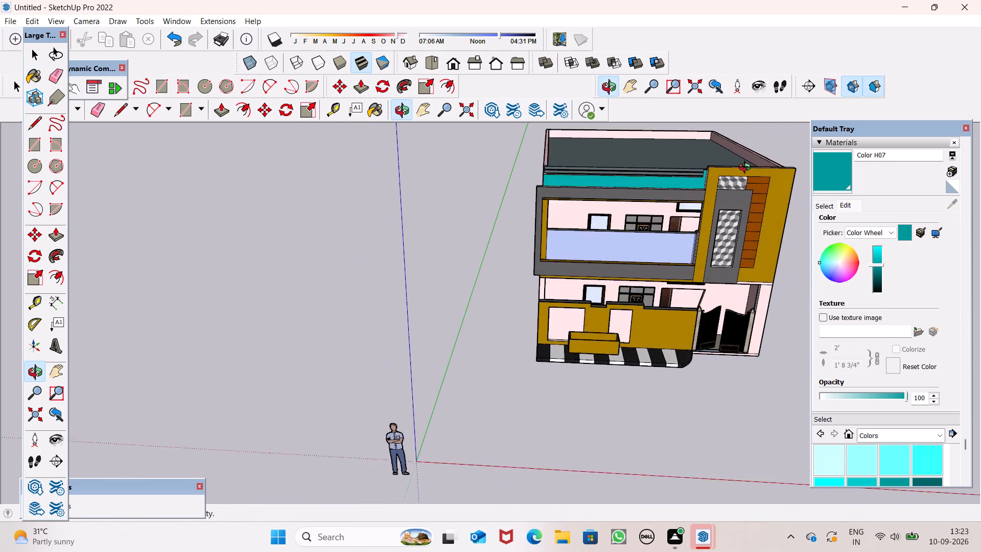
middle_click_drag(747, 169, 747, 168)
scroll(749, 200, "up", 7)
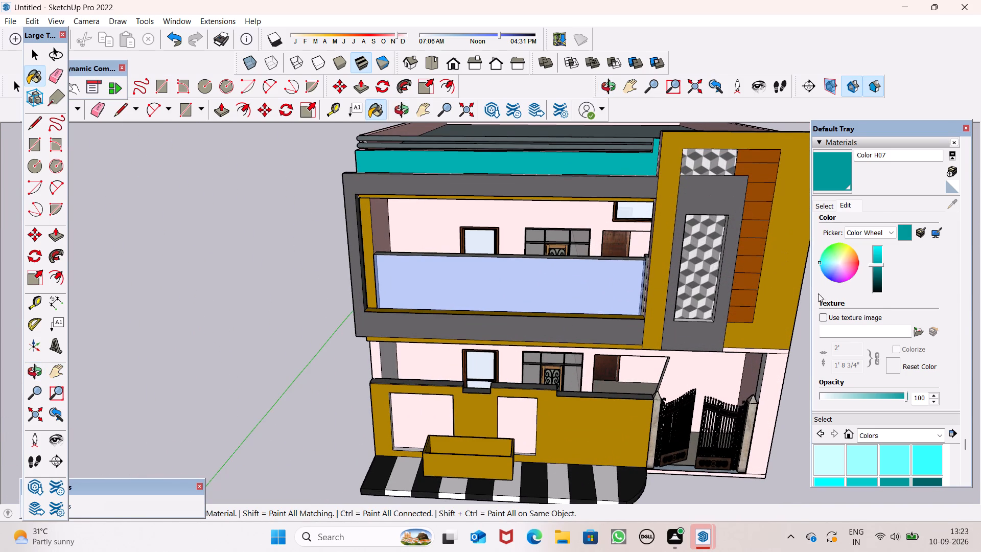
left_click(952, 450)
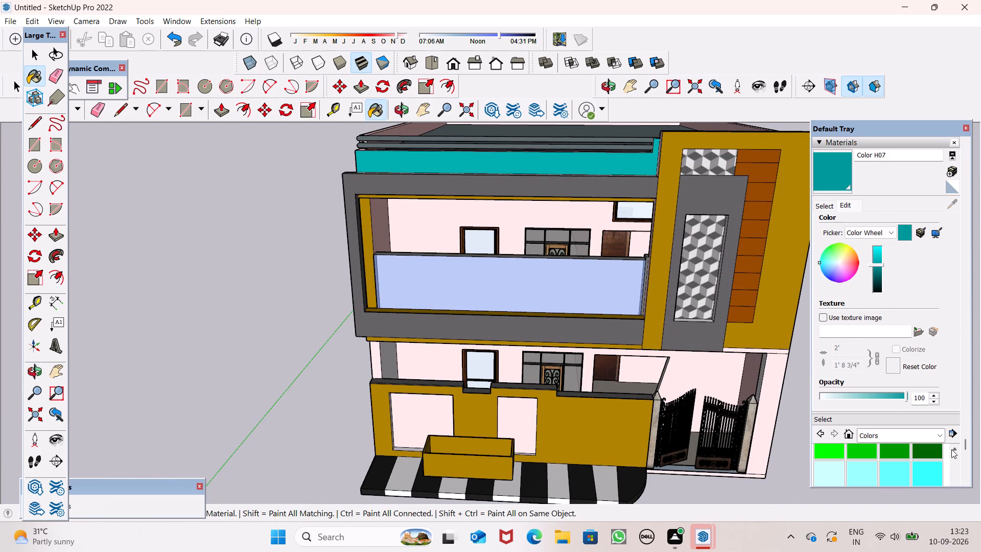
left_click(668, 176)
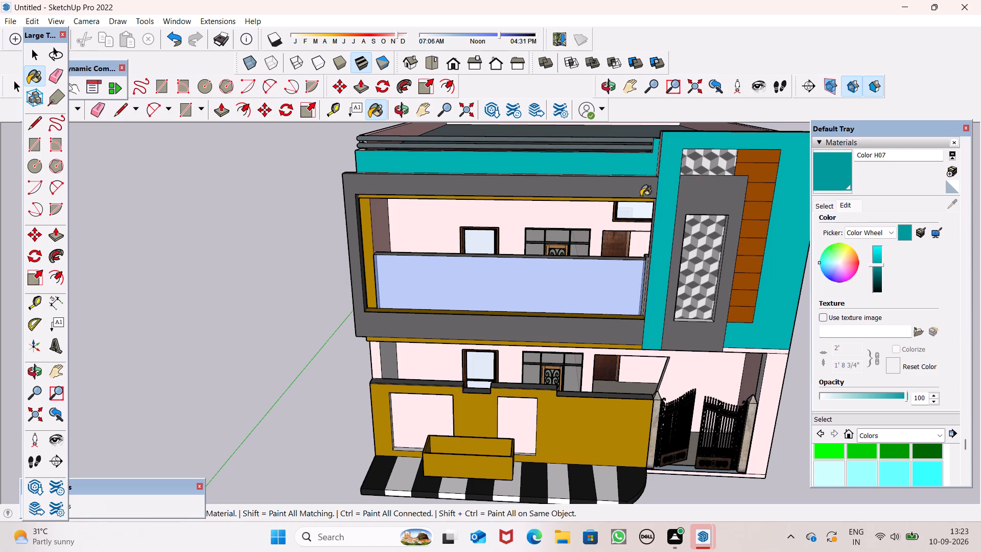
Paint the gold outer-side, bottom and top trim faces inside the balcony frame with Color H07.
scroll(403, 327, "up", 7)
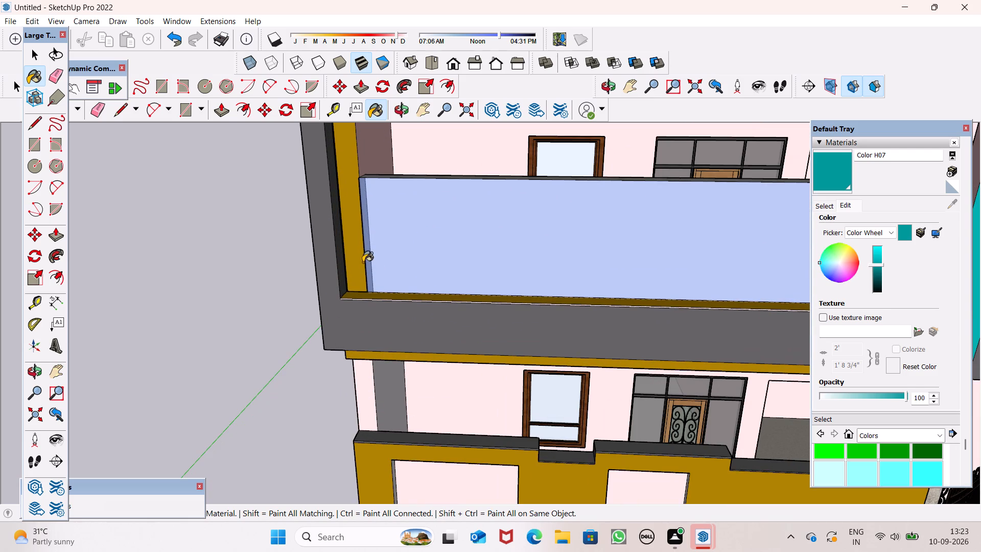
left_click(351, 263)
left_click(380, 297)
scroll(421, 252, "down", 8)
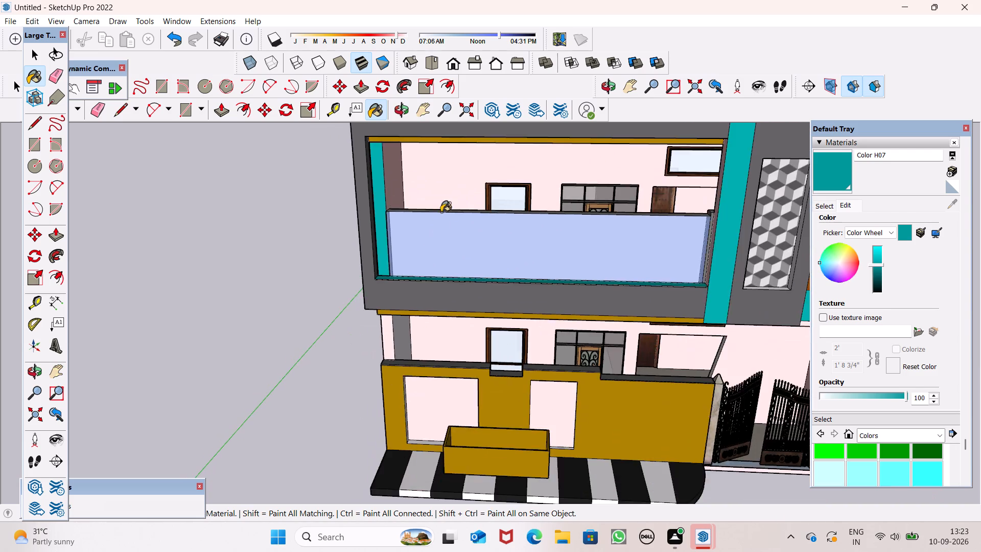
scroll(441, 212, "down", 4)
middle_click_drag(464, 202, 504, 114)
scroll(505, 125, "up", 8)
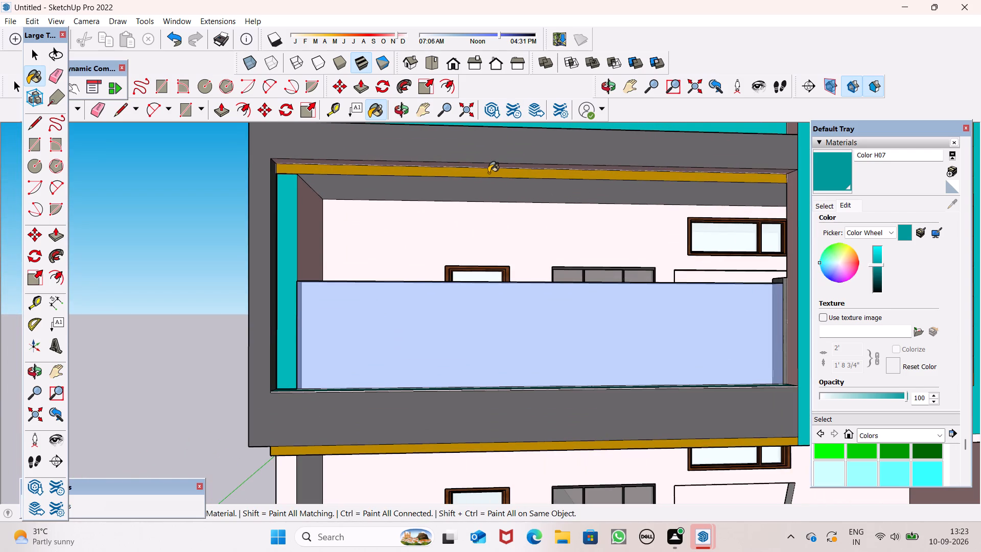
left_click(488, 172)
Paint the inner side face of the balcony opening next to the tower with Color H07.
scroll(500, 153, "down", 20)
scroll(500, 153, "down", 1)
middle_click_drag(614, 228, 623, 249)
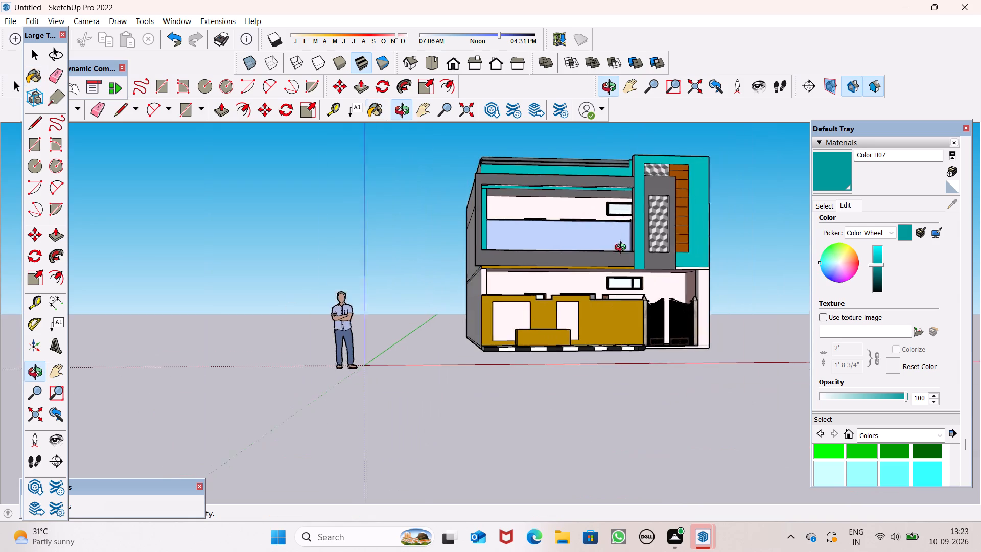
middle_click_drag(623, 249, 649, 306)
scroll(638, 325, "up", 3)
middle_click_drag(638, 325, 680, 371)
scroll(635, 127, "up", 6)
scroll(658, 242, "up", 5)
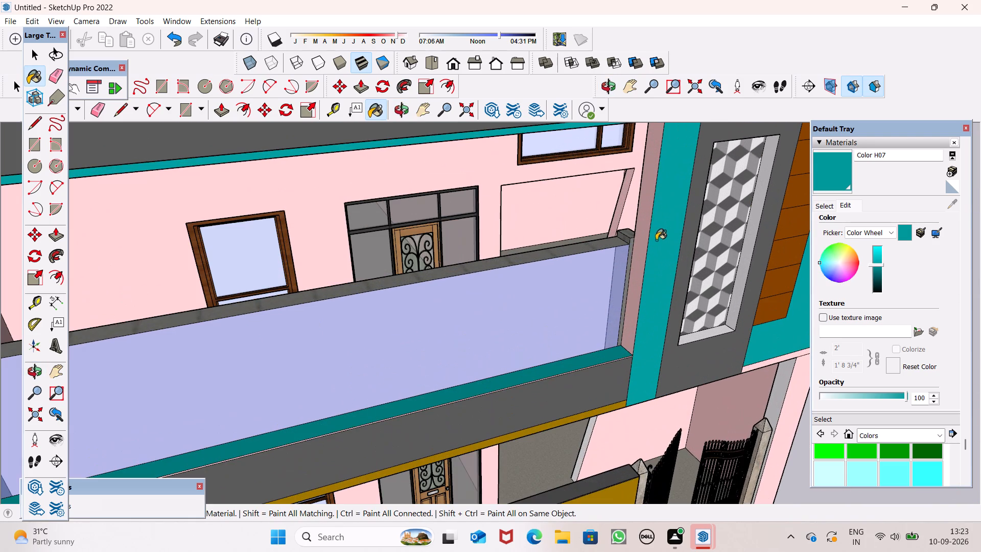
left_click(642, 224)
Repaint the front face of the boundary wall and the planter box with Color H07.
scroll(656, 187, "down", 13)
middle_click_drag(741, 306, 709, 304)
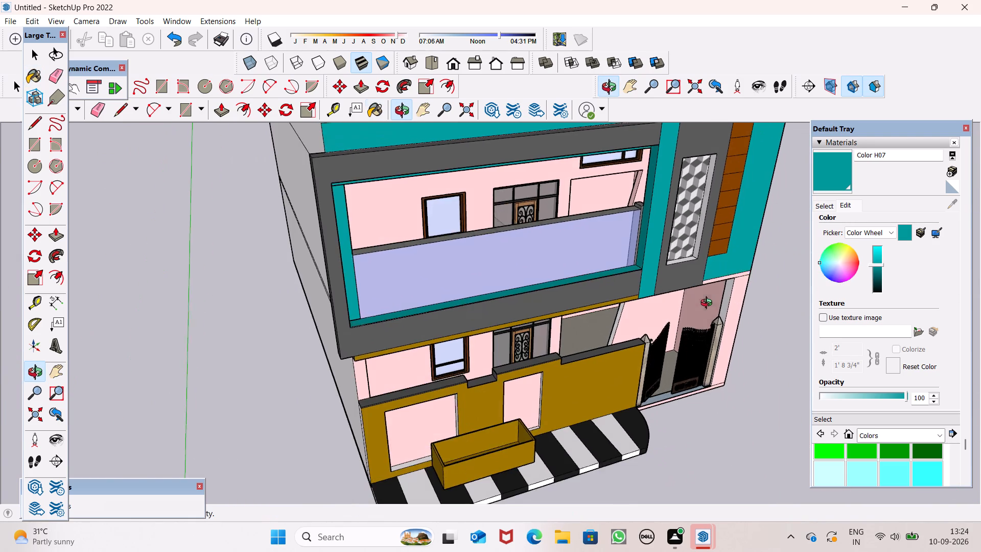
middle_click_drag(709, 304, 663, 245)
left_click(597, 399)
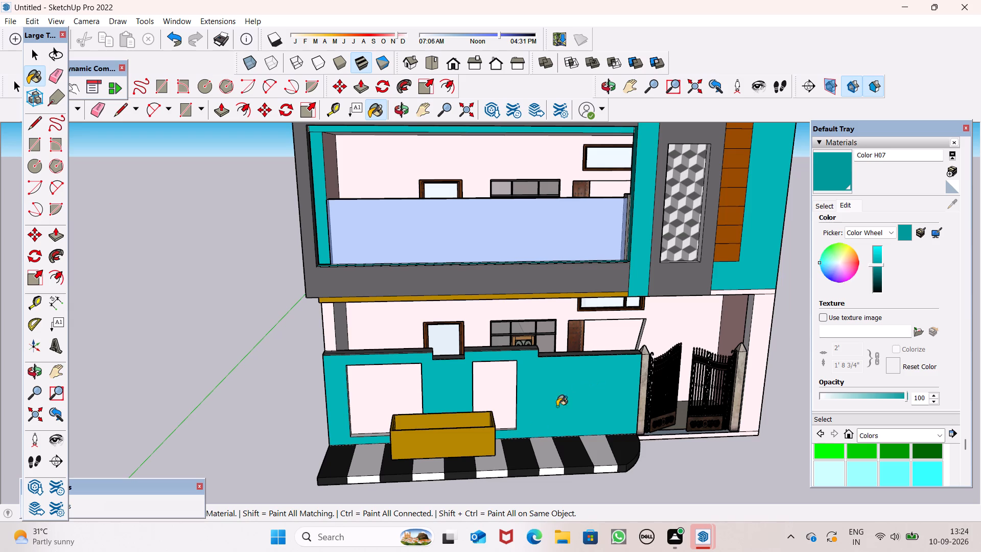
left_click(468, 443)
Examine the whole house exterior from several angles with the teal trim, boundary wall and planter.
scroll(523, 269, "down", 14)
scroll(566, 291, "down", 4)
middle_click_drag(678, 321, 694, 341)
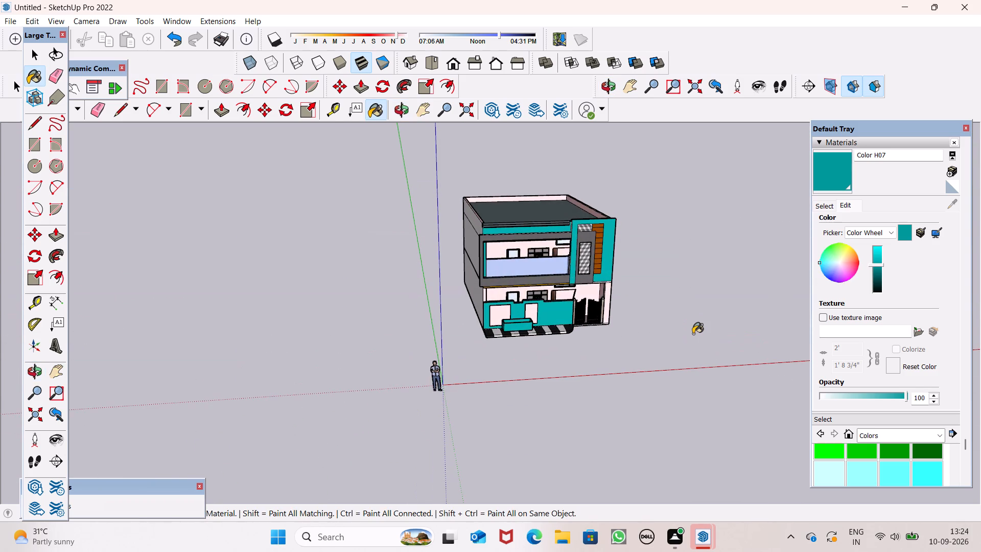
key("space")
key("space")
middle_click_drag(707, 327, 597, 314)
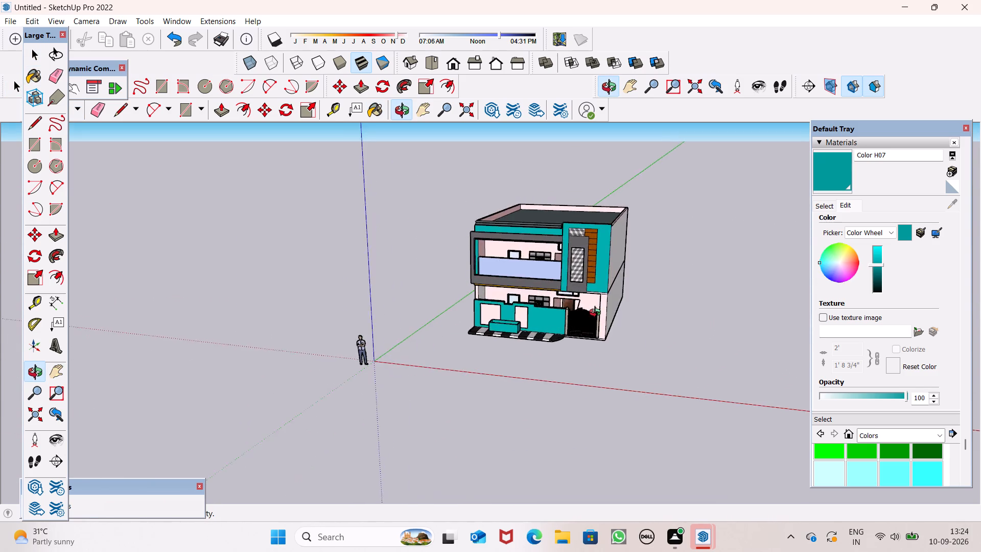
middle_click_drag(597, 314, 666, 326)
scroll(684, 321, "up", 6)
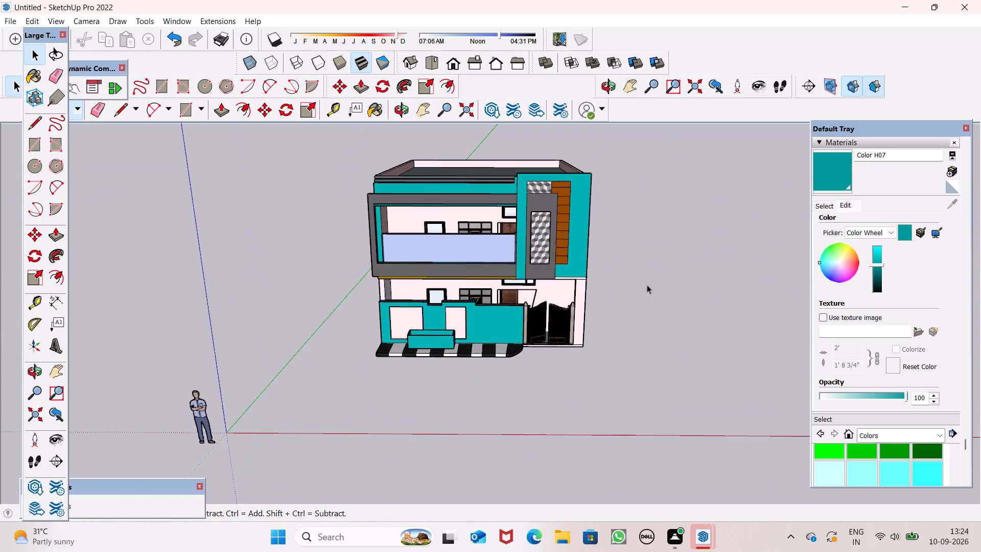
scroll(690, 285, "down", 4)
scroll(782, 290, "up", 5)
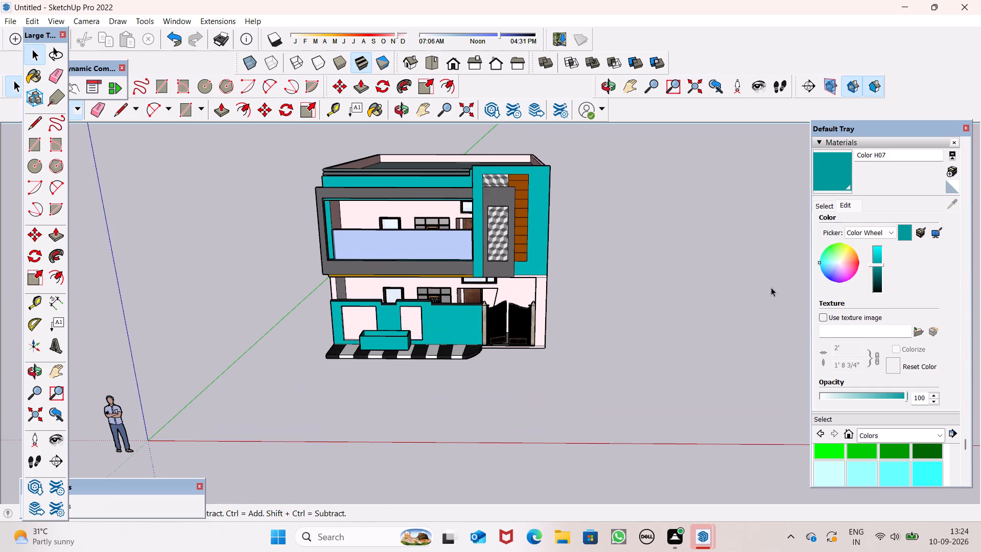
Paint the upper-floor wall behind the balcony and its adjoining side wall with Color H01.
left_click(843, 470)
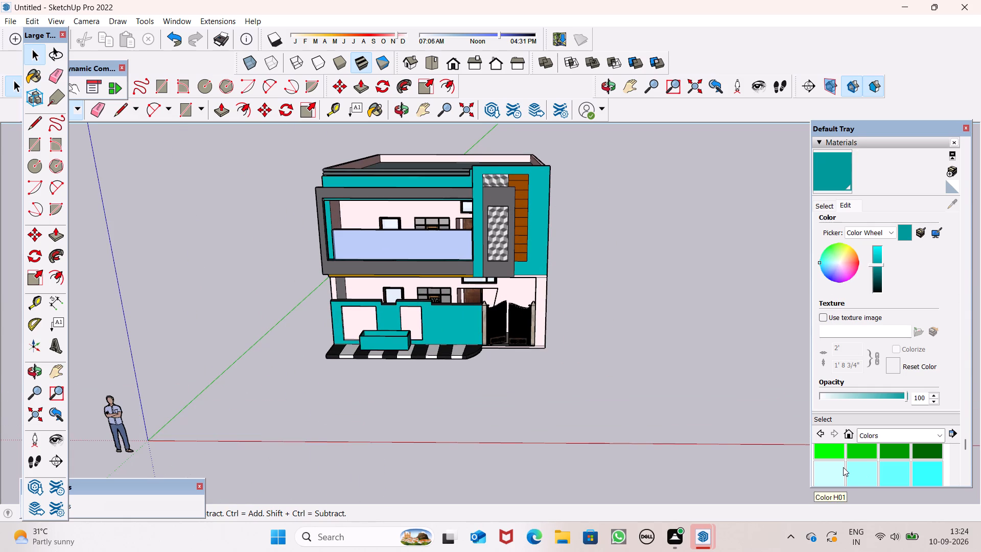
scroll(389, 219, "up", 7)
left_click(320, 211)
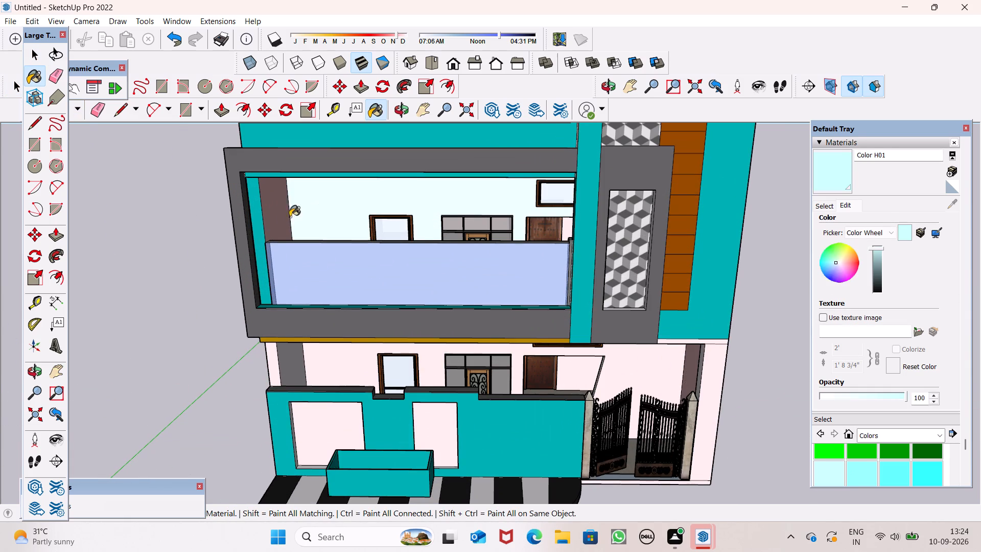
left_click(272, 212)
Paint the ground-floor front wall and the narrow front edge of its side wall with Color H01.
scroll(321, 222, "down", 4)
scroll(376, 360, "up", 5)
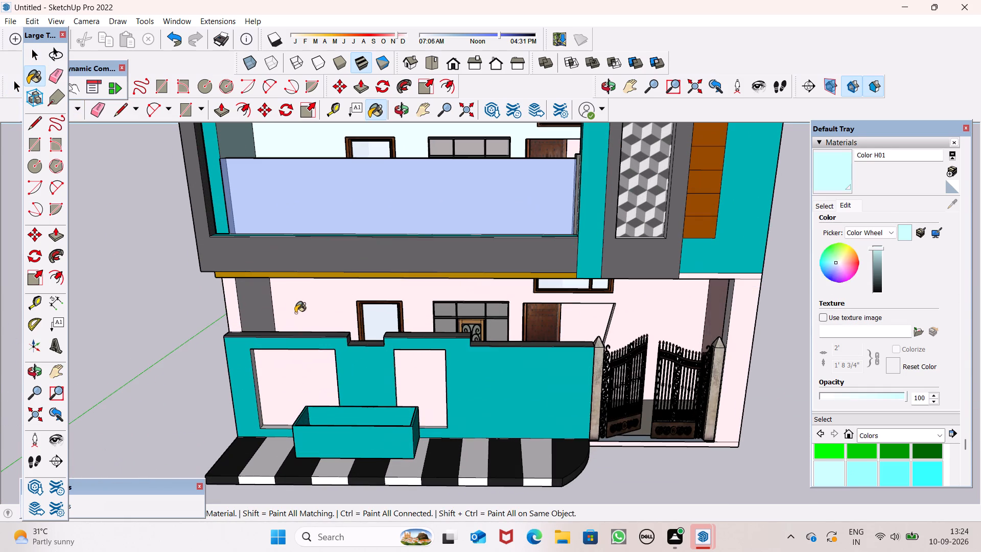
left_click(290, 311)
left_click(236, 312)
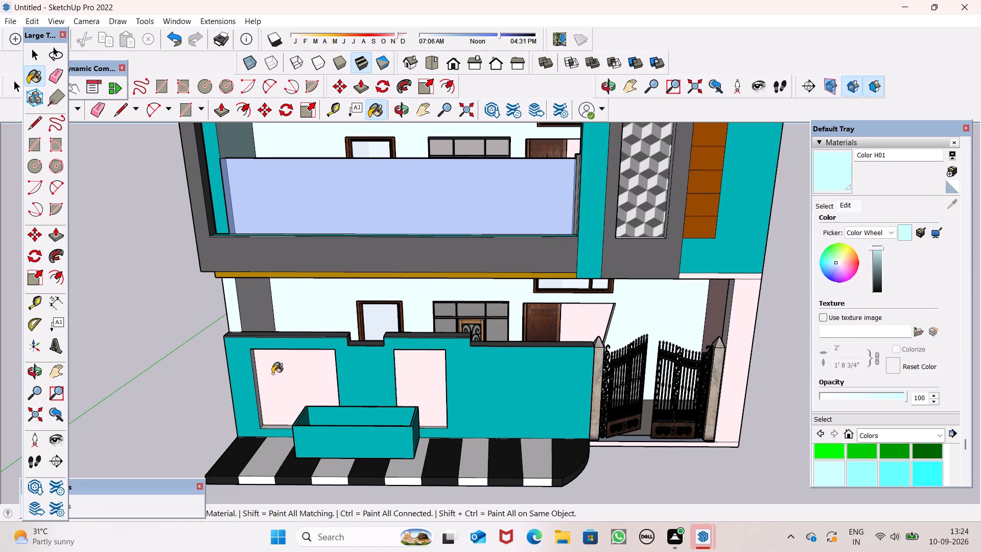
Fill the two recessed panels of the boundary wall with Color H01.
left_click_drag(273, 374, 303, 383)
left_click(405, 389)
Paint the bottom ledges of both boundary wall recesses and the wider recess's outer side face with Color H01.
scroll(382, 441, "up", 6)
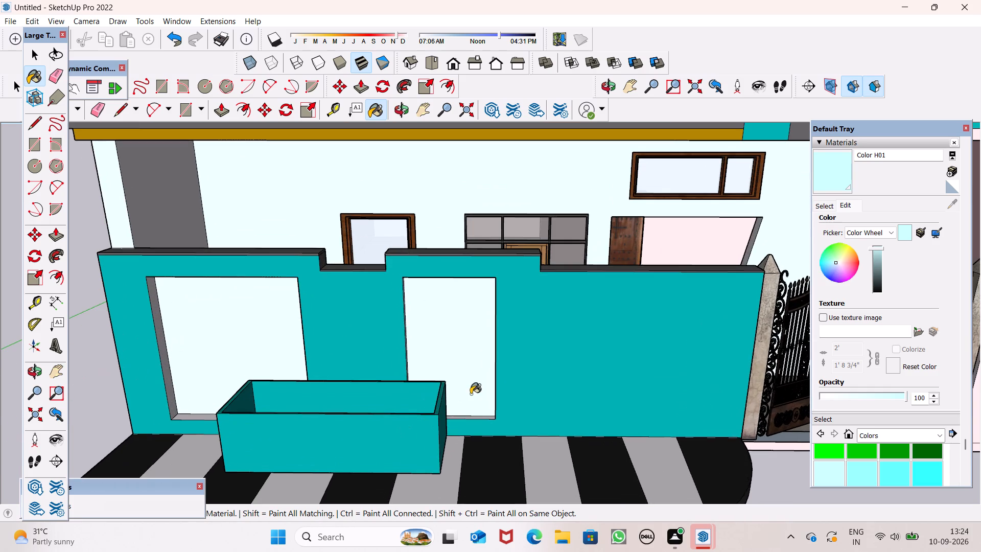
scroll(457, 403, "down", 1)
scroll(457, 403, "up", 6)
left_click(488, 428)
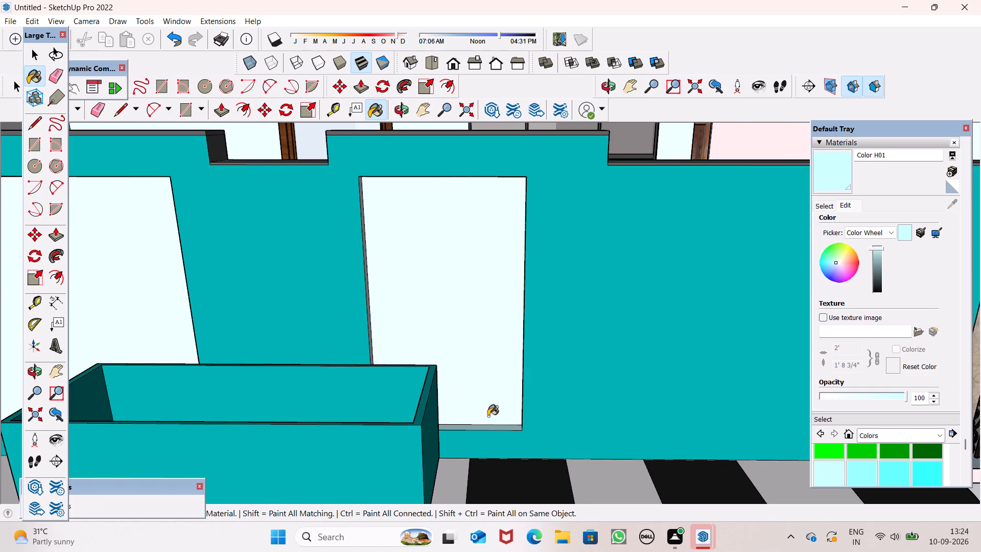
scroll(434, 402, "down", 4)
scroll(157, 423, "up", 6)
left_click(97, 429)
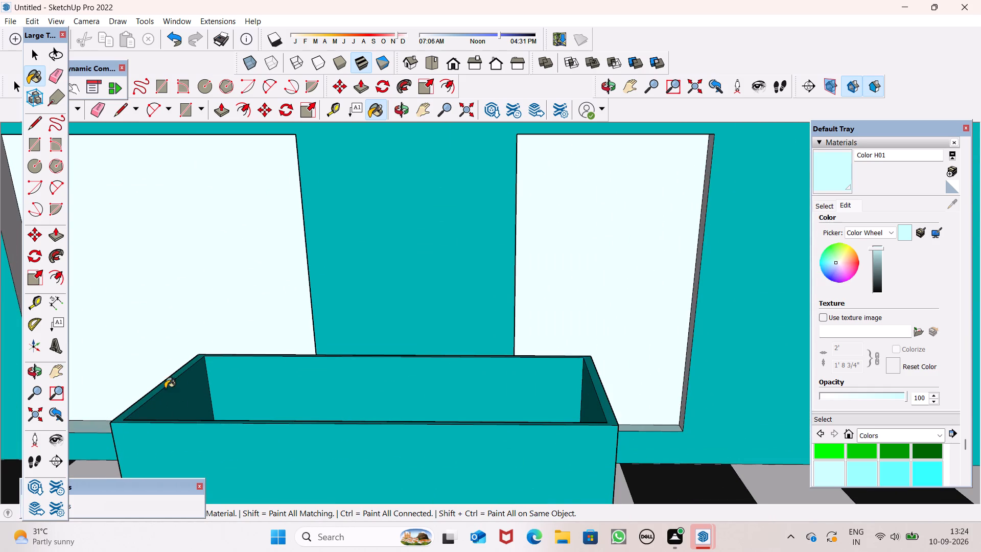
scroll(197, 358, "down", 9)
scroll(177, 358, "up", 7)
left_click(105, 325)
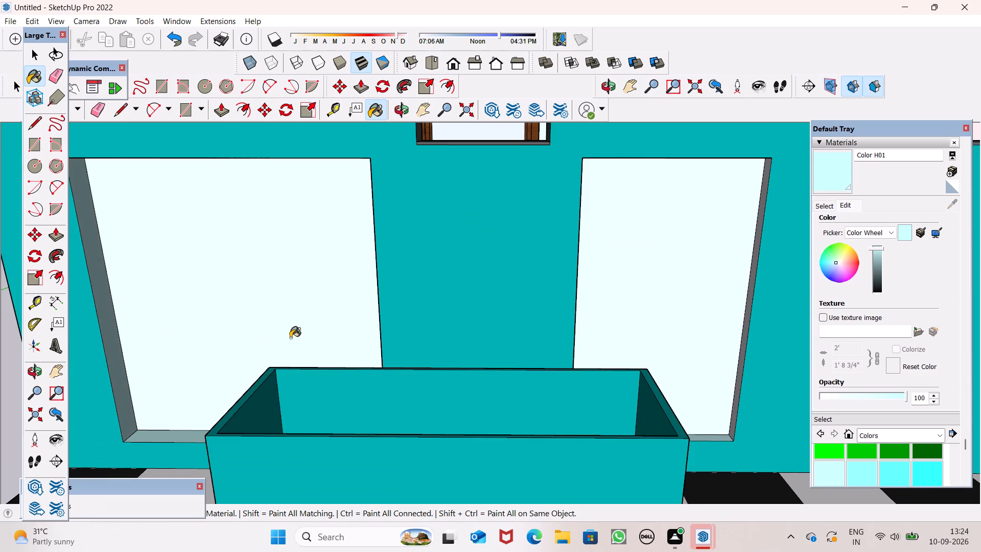
Paint the gate-side inner faces of both boundary wall recesses with Color H01.
middle_click_drag(290, 338, 520, 312)
left_click(525, 295)
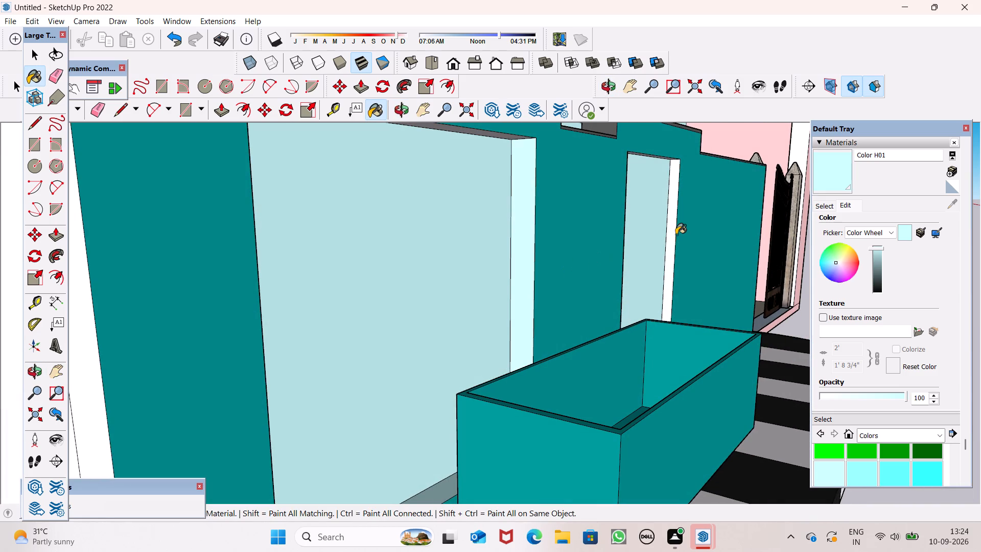
left_click(673, 223)
Paint the top inner face of the wider boundary wall recess with Color H01.
middle_click_drag(666, 240, 592, 207)
scroll(552, 218, "down", 7)
scroll(442, 154, "up", 8)
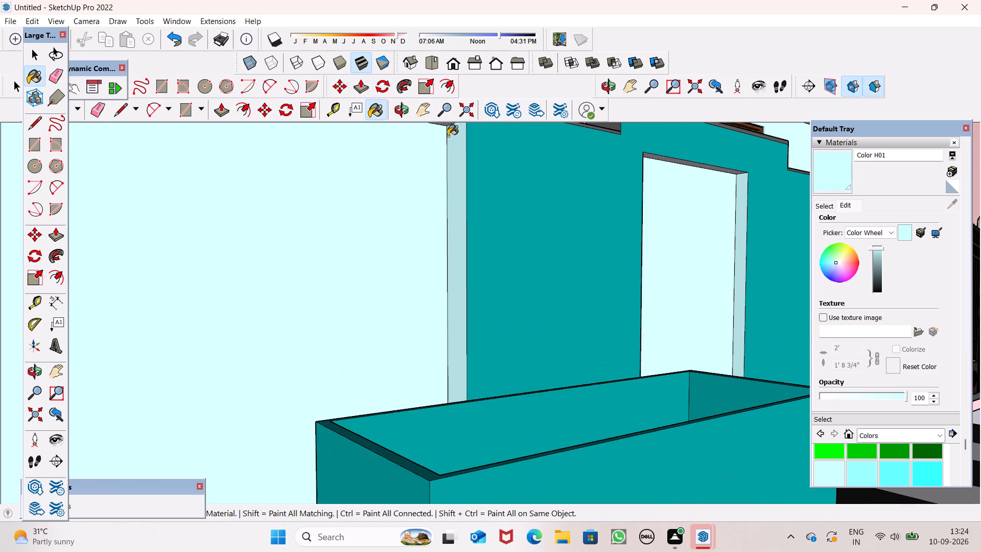
scroll(445, 185, "down", 7)
scroll(417, 157, "up", 11)
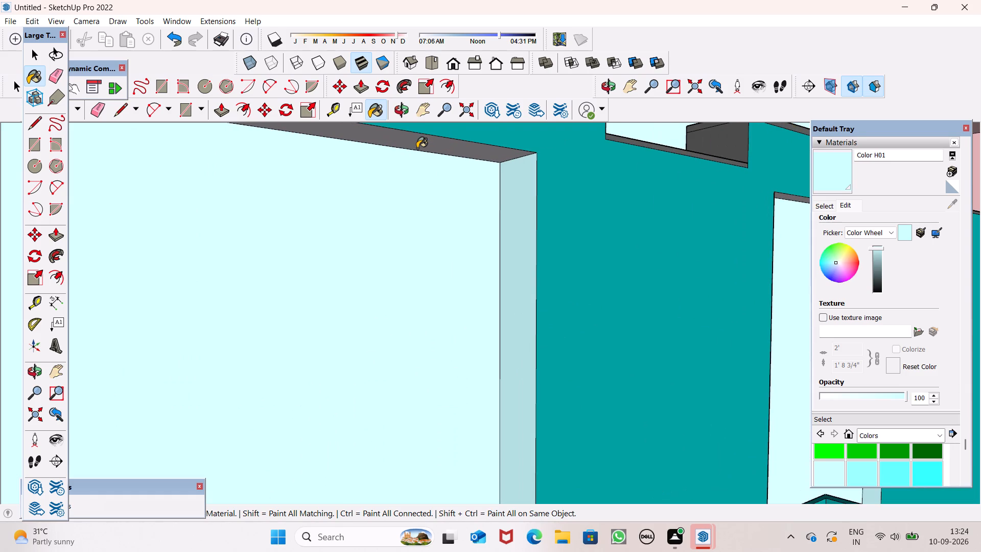
left_click(438, 141)
middle_click_drag(524, 196, 394, 241)
scroll(416, 224, "down", 6)
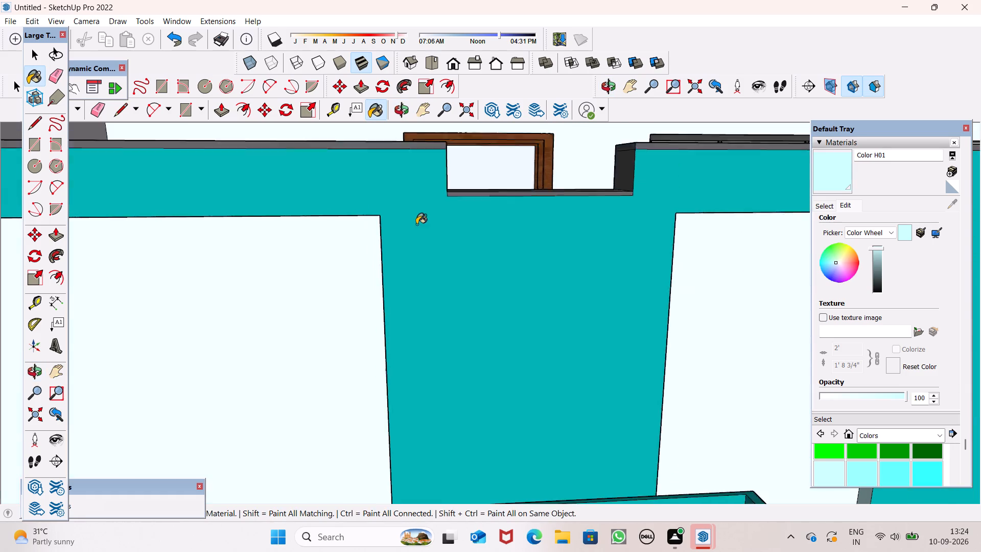
Paint the top inner face and the remaining side inner face of the narrower boundary wall recess with Color H01.
scroll(416, 224, "down", 2)
middle_click_drag(639, 218, 523, 181)
scroll(606, 187, "up", 8)
middle_click_drag(614, 189, 617, 126)
scroll(620, 152, "up", 4)
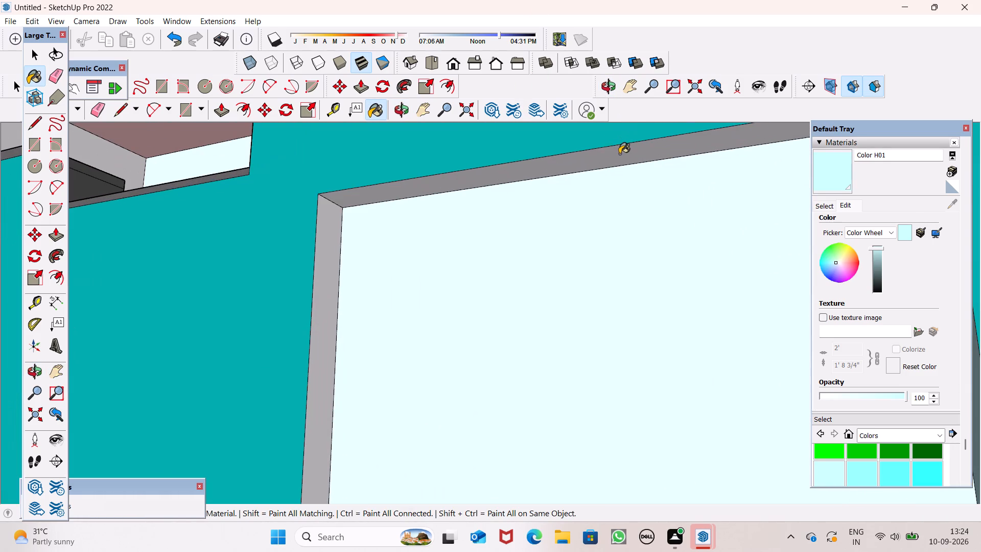
left_click(620, 154)
scroll(622, 175, "up", 1)
scroll(623, 177, "down", 8)
left_click(456, 251)
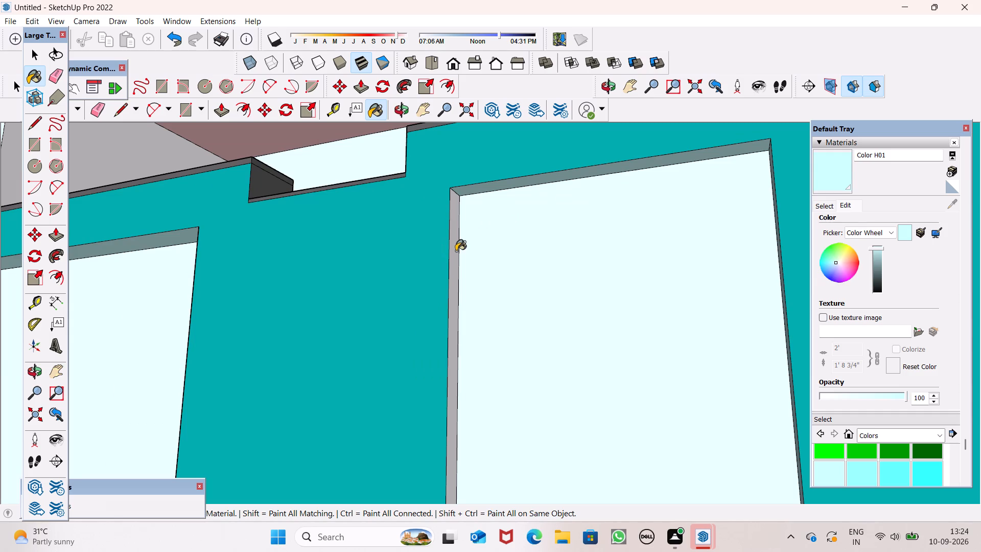
Examine the recoloured front elevation from several distances for surfaces that still need paint.
scroll(468, 228, "down", 20)
scroll(468, 228, "down", 7)
scroll(559, 239, "down", 1)
middle_click_drag(560, 243, 574, 297)
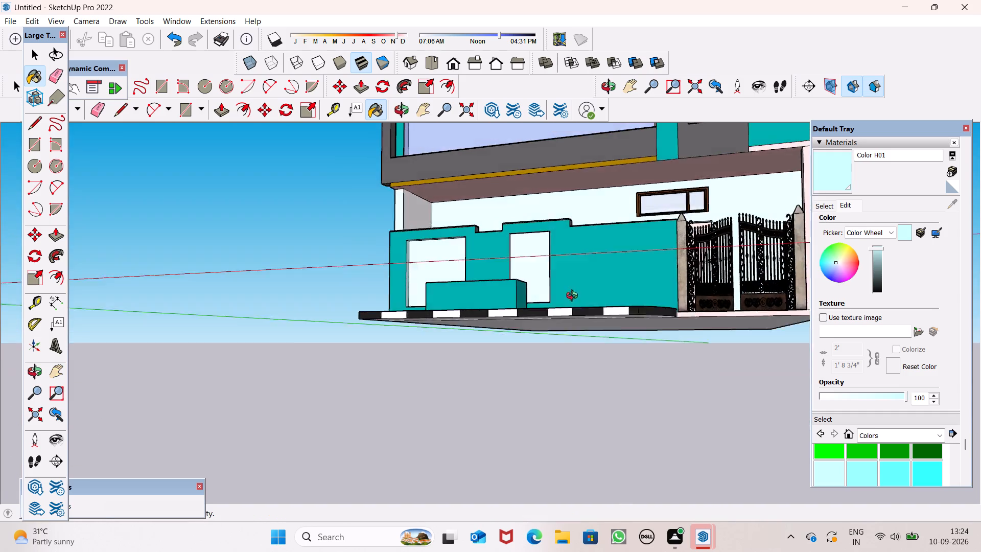
middle_click_drag(574, 297, 644, 469)
scroll(678, 290, "down", 5)
scroll(593, 174, "down", 9)
scroll(745, 232, "up", 4)
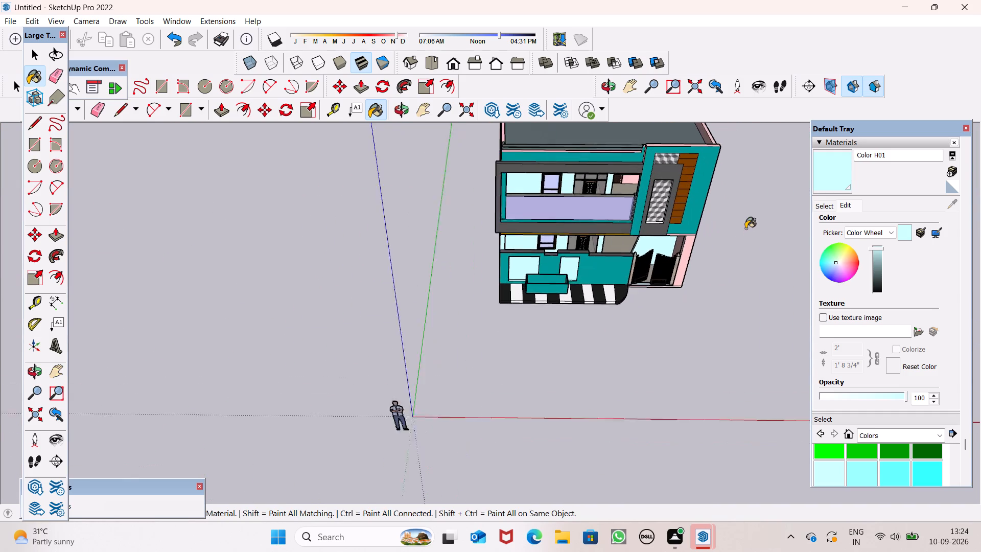
scroll(745, 228, "up", 3)
scroll(741, 224, "down", 6)
scroll(691, 238, "down", 12)
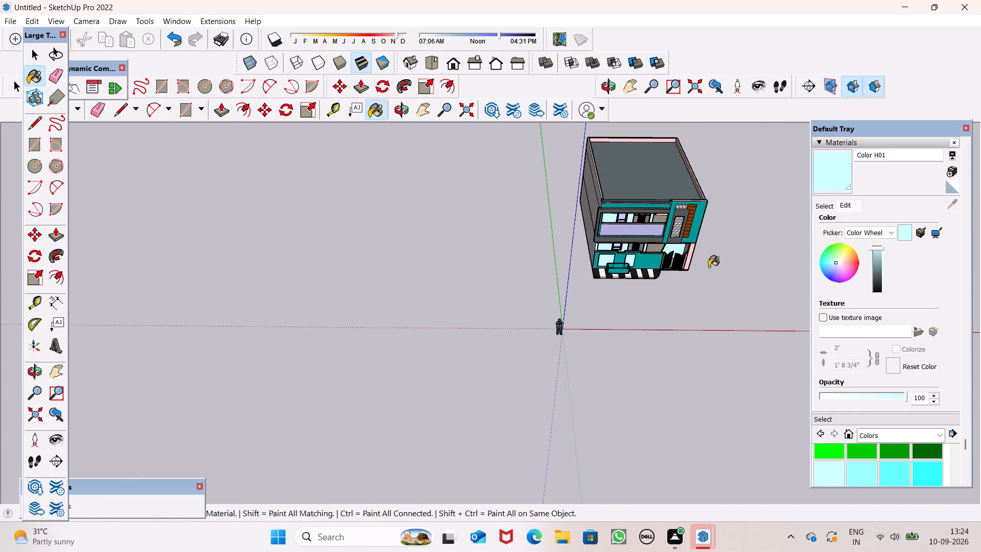
middle_click_drag(712, 265, 673, 143)
key("space")
scroll(778, 284, "up", 8)
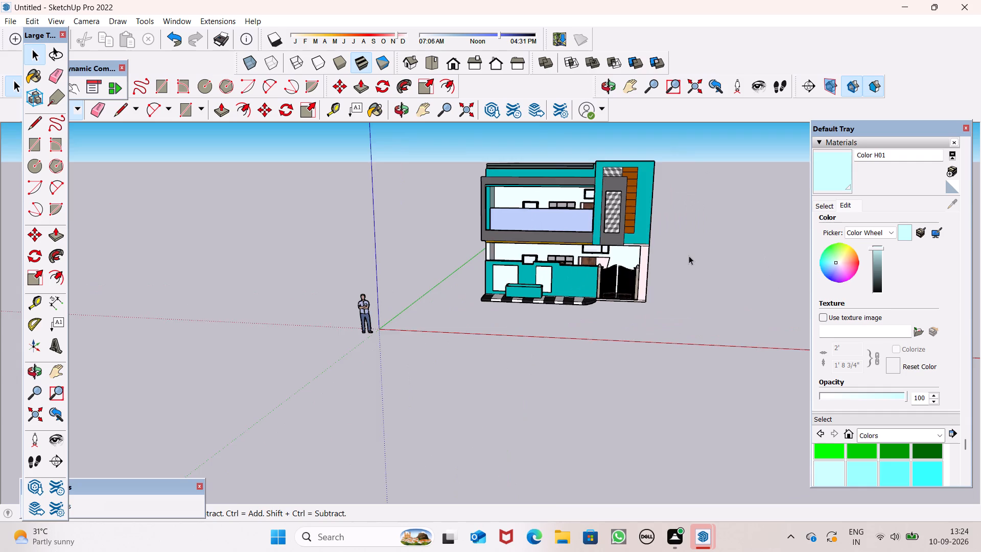
scroll(689, 256, "up", 4)
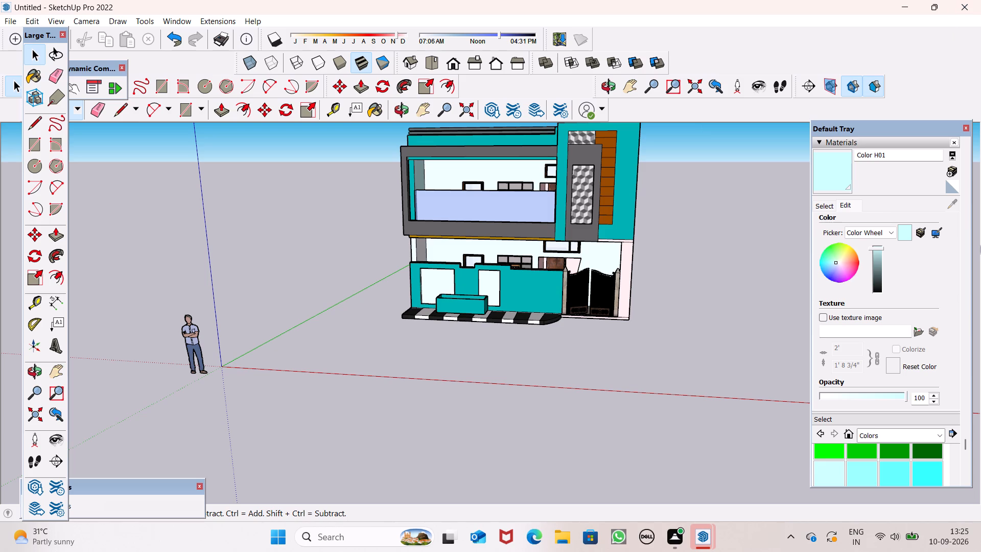
scroll(873, 176, "down", 2)
scroll(501, 301, "down", 6)
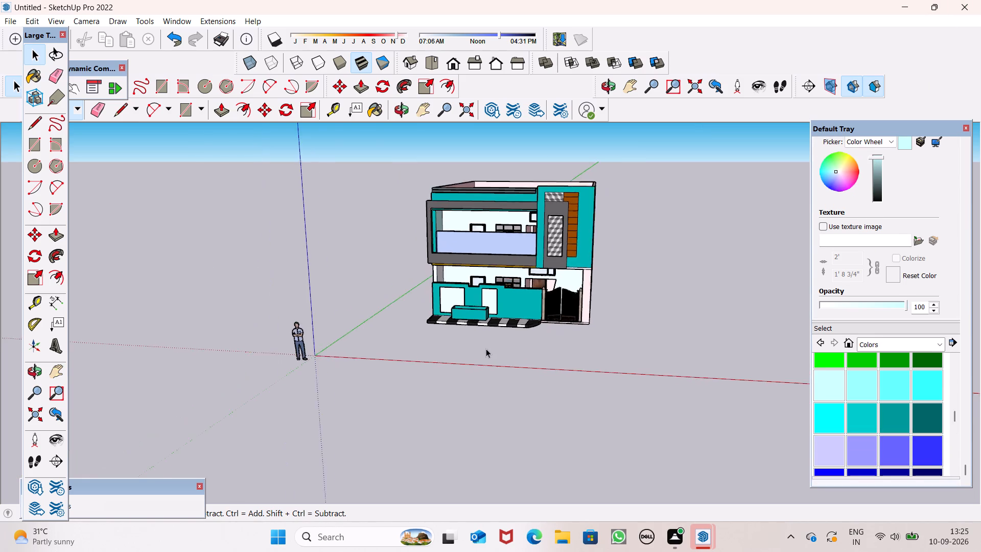
scroll(500, 323, "down", 5)
scroll(497, 317, "up", 9)
scroll(538, 235, "up", 14)
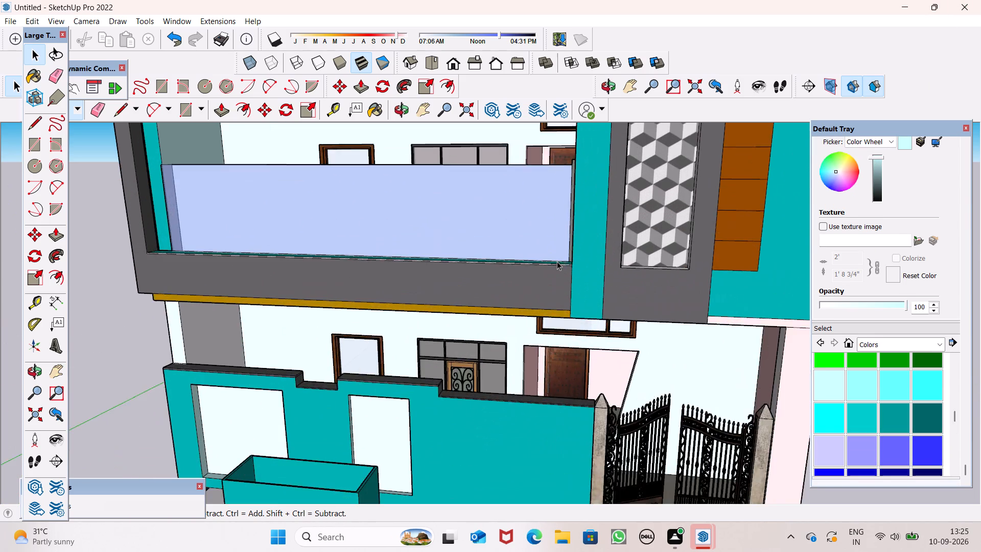
scroll(569, 252, "down", 15)
scroll(634, 288, "down", 6)
scroll(668, 260, "down", 4)
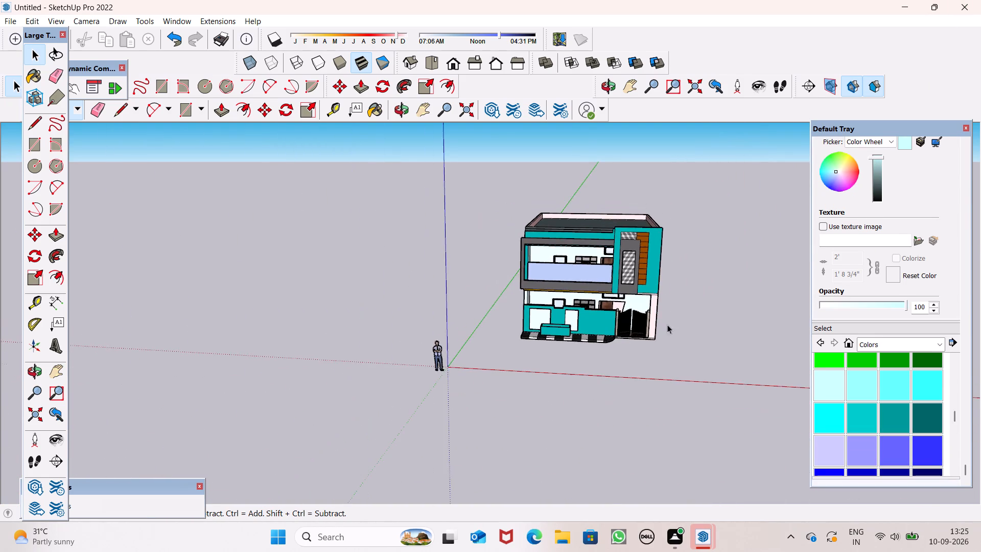
middle_click_drag(672, 340, 685, 351)
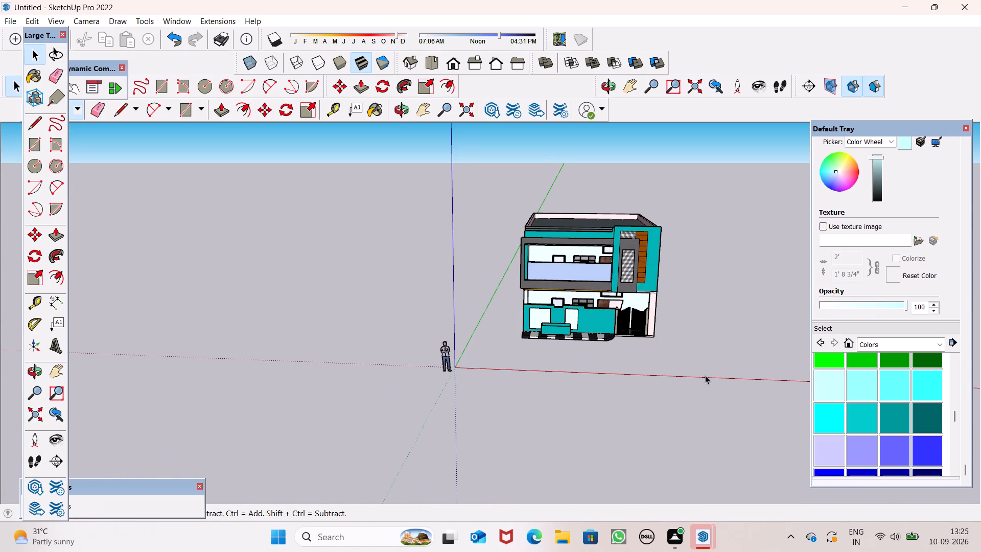
Paint the front and inner faces of the end wall beside the gate with Color H01.
left_click(831, 379)
scroll(643, 287, "up", 9)
scroll(634, 329, "up", 6)
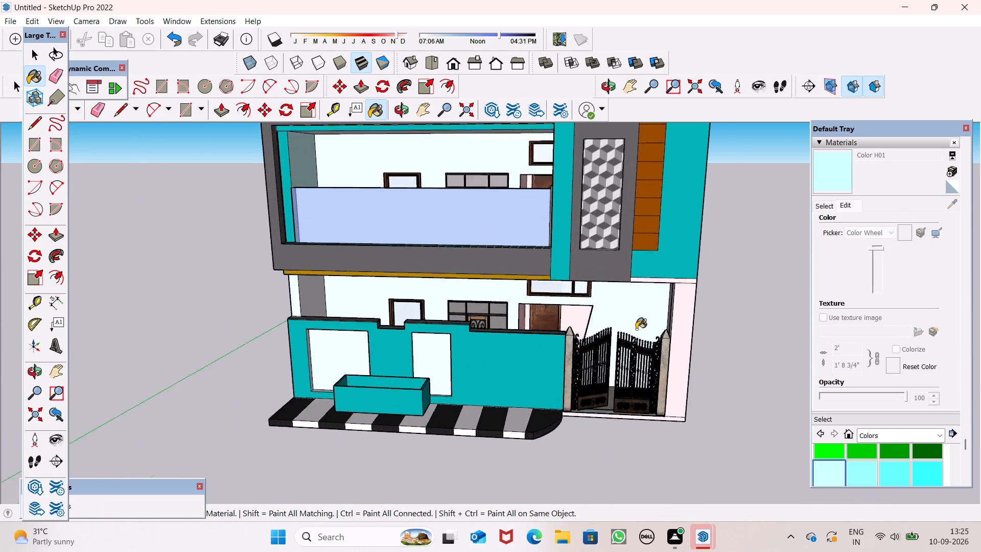
scroll(636, 329, "up", 2)
left_click(704, 318)
scroll(593, 331, "up", 1)
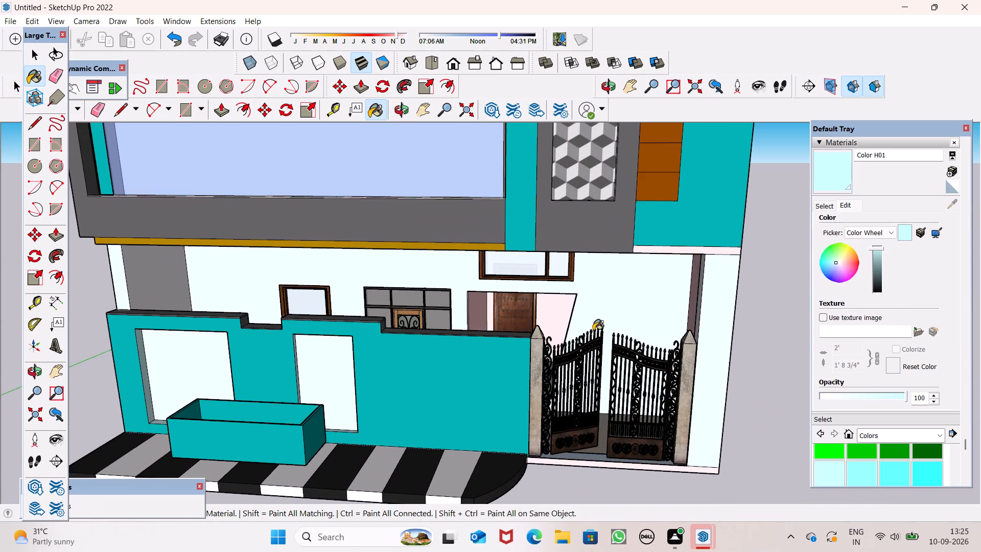
scroll(604, 337, "down", 6)
scroll(643, 341, "up", 1)
middle_click_drag(660, 344, 866, 369)
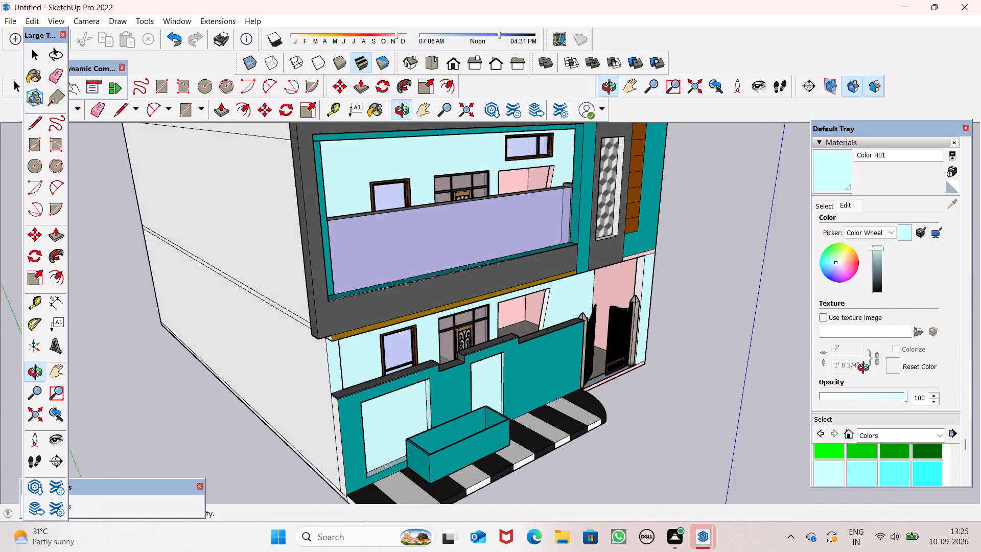
middle_click_drag(866, 369, 849, 365)
scroll(678, 293, "up", 7)
scroll(625, 294, "up", 7)
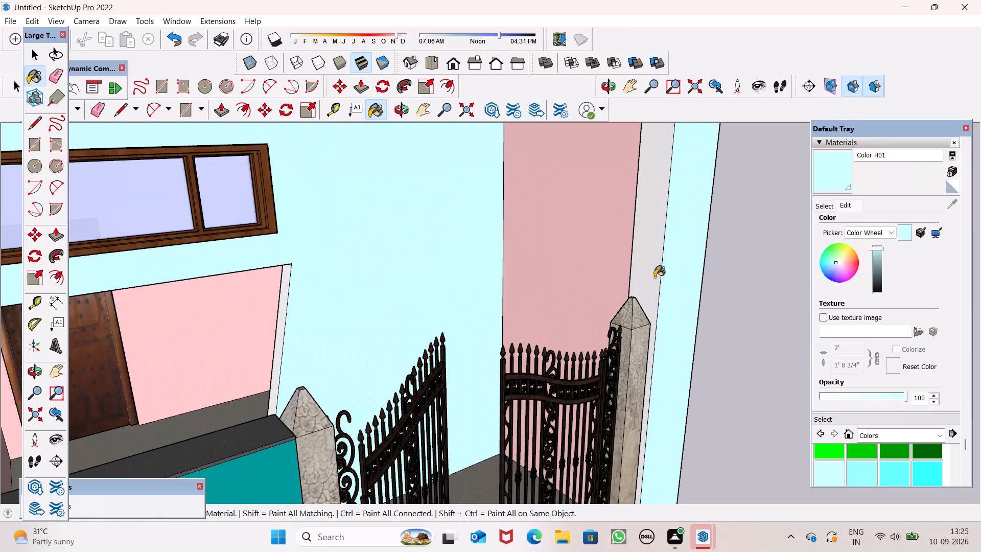
left_click(655, 277)
Paint the side reveal of the ground-floor doorway opening and the pink wall inside it with Color H01.
scroll(272, 306, "up", 4)
left_click(292, 291)
scroll(352, 276, "down", 3)
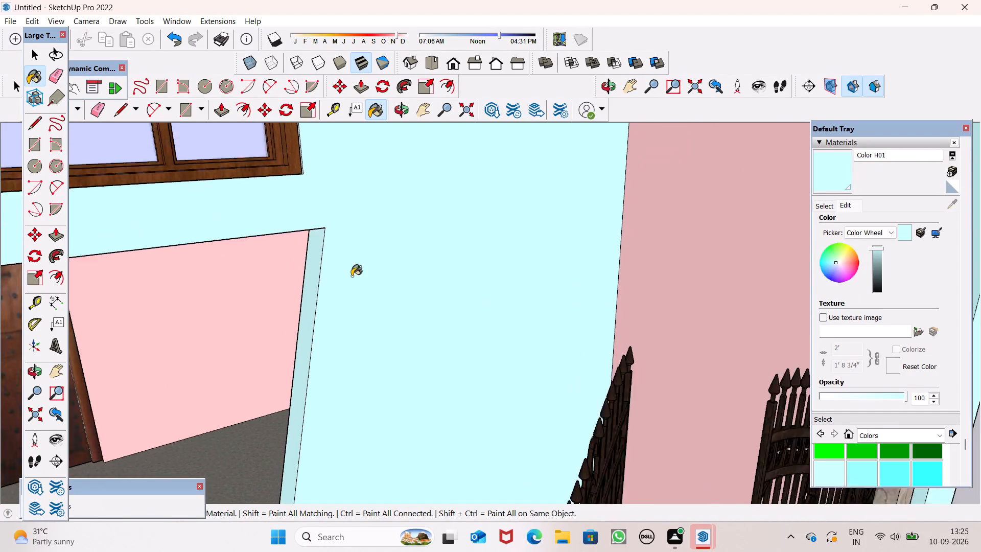
scroll(352, 276, "down", 12)
left_click(328, 323)
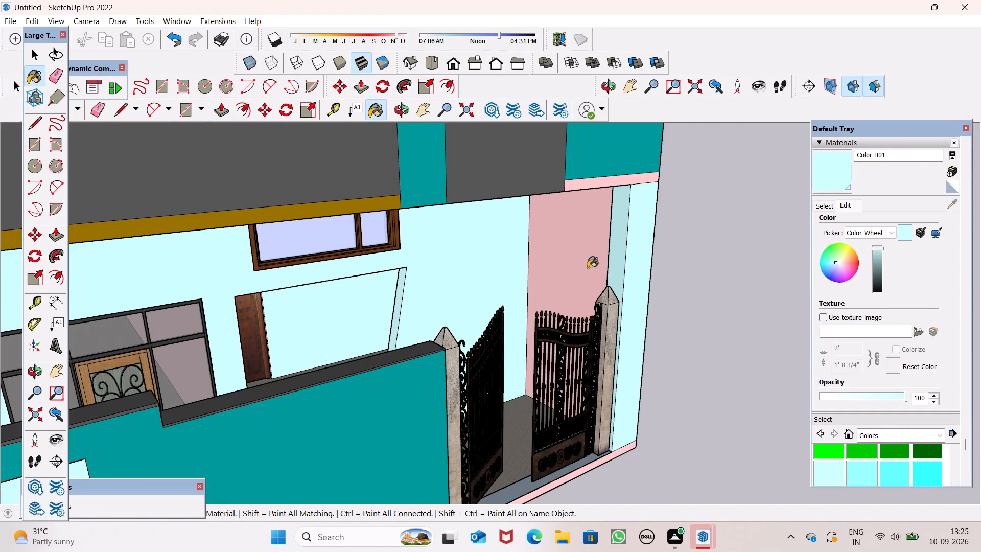
Paint the pink side wall behind the gate and the thin band under the tower with Color H01.
left_click(584, 263)
left_click(583, 189)
Paint the pink top face of the front roof parapet with Color H01.
scroll(692, 199, "down", 9)
scroll(666, 262, "up", 1)
scroll(666, 262, "down", 4)
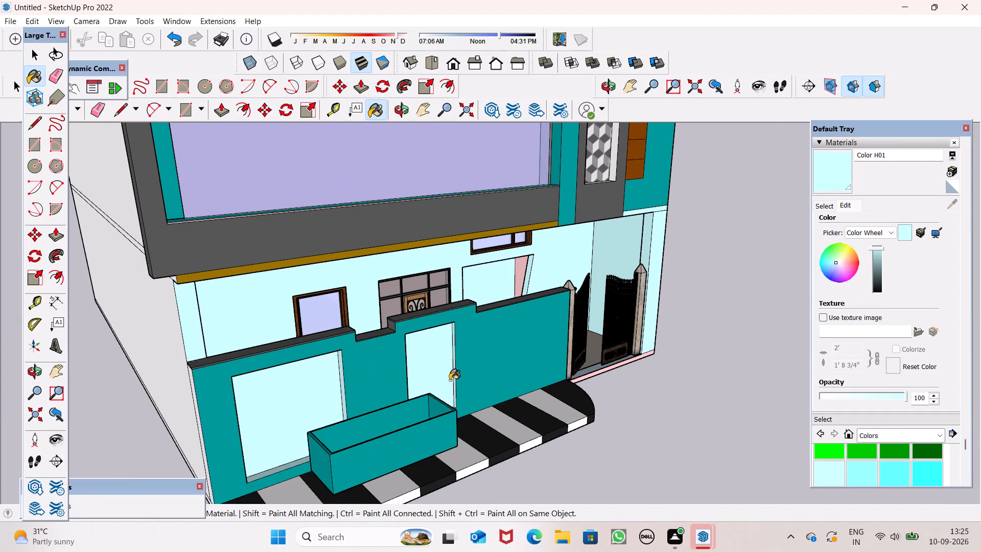
middle_click_drag(452, 427, 425, 453)
scroll(451, 432, "down", 1)
scroll(545, 280, "up", 6)
middle_click_drag(518, 288, 520, 308)
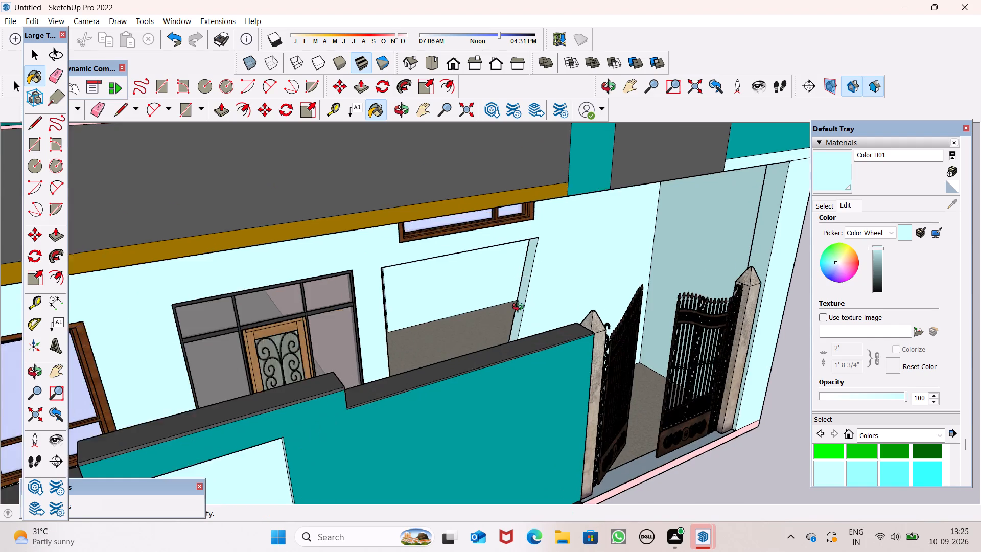
middle_click_drag(520, 308, 532, 430)
scroll(528, 306, "down", 16)
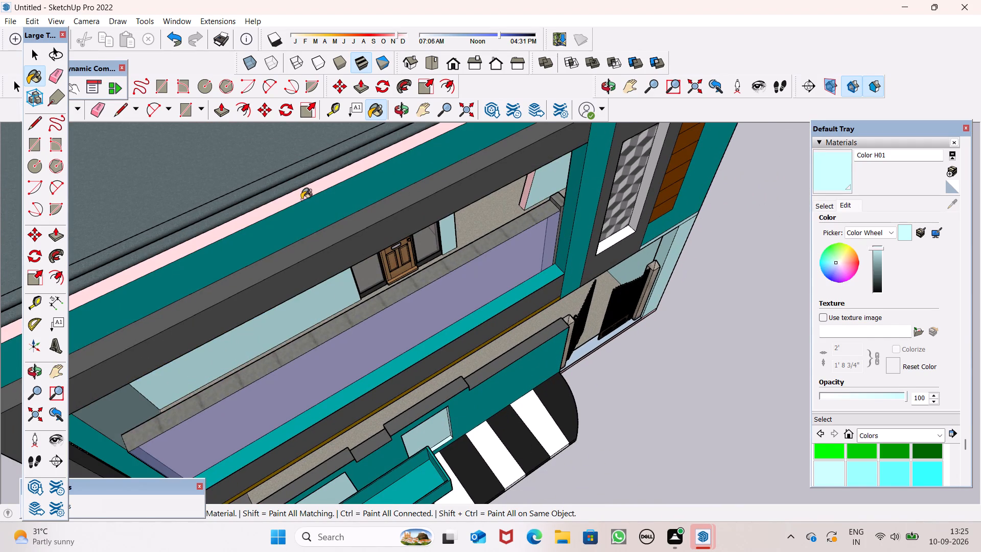
left_click(271, 206)
Paint the top faces of the roof parapet behind the tower and of the tower itself with Color H01.
scroll(380, 231, "down", 6)
scroll(475, 241, "down", 3)
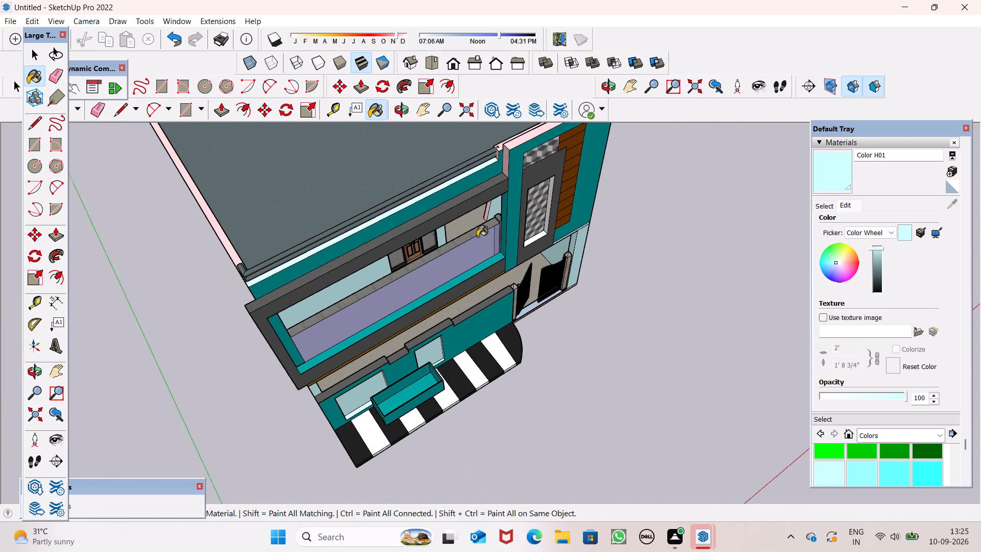
scroll(521, 158, "up", 5)
scroll(522, 174, "down", 11)
scroll(536, 131, "up", 4)
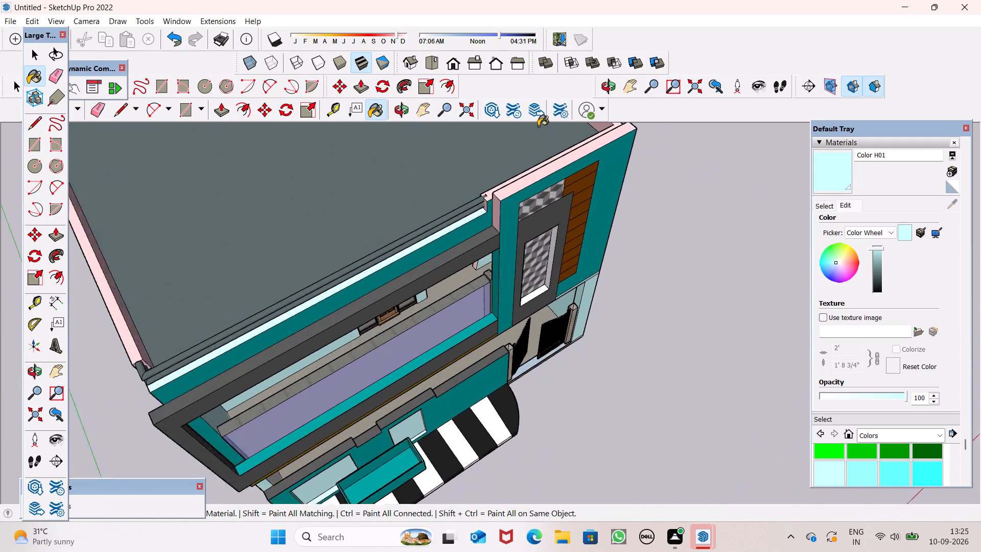
scroll(538, 126, "up", 3)
scroll(551, 171, "up", 1)
middle_click_drag(553, 174, 583, 271)
left_click(572, 261)
left_click(608, 265)
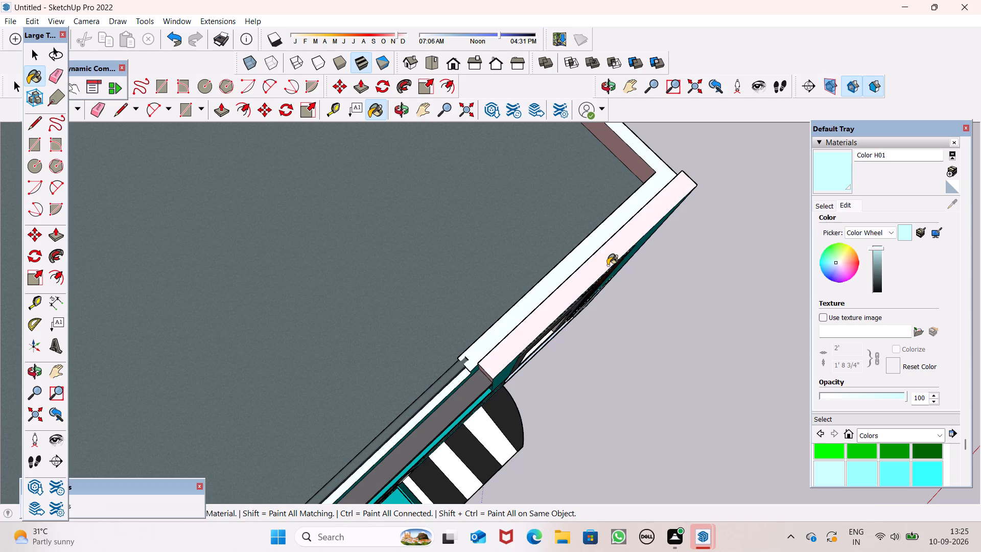
Paint the tower's upper side face, the raised parapet's end face and the adjoining roof-side parapet face with Color H01.
middle_click_drag(611, 279, 915, 174)
scroll(620, 233, "up", 2)
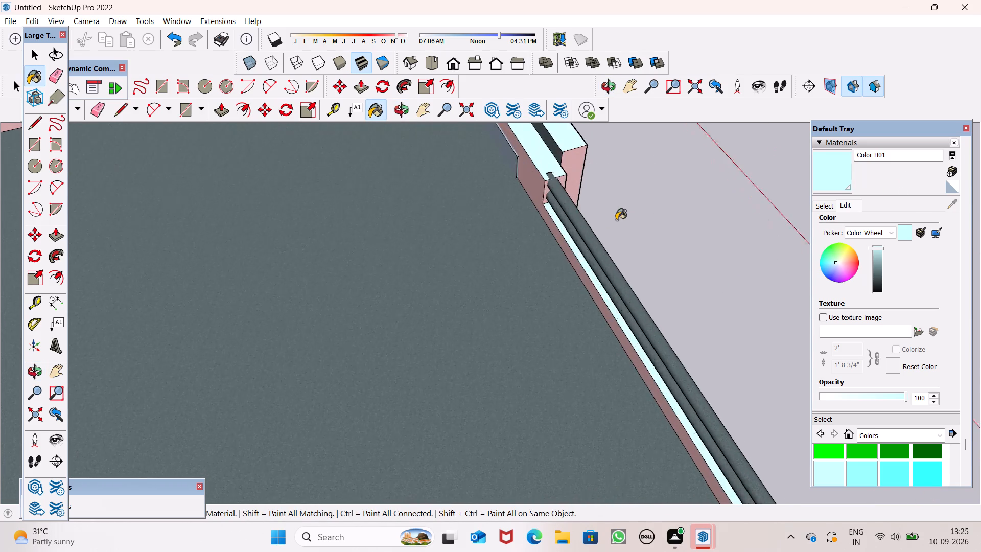
scroll(616, 220, "up", 4)
left_click(518, 144)
left_click(446, 151)
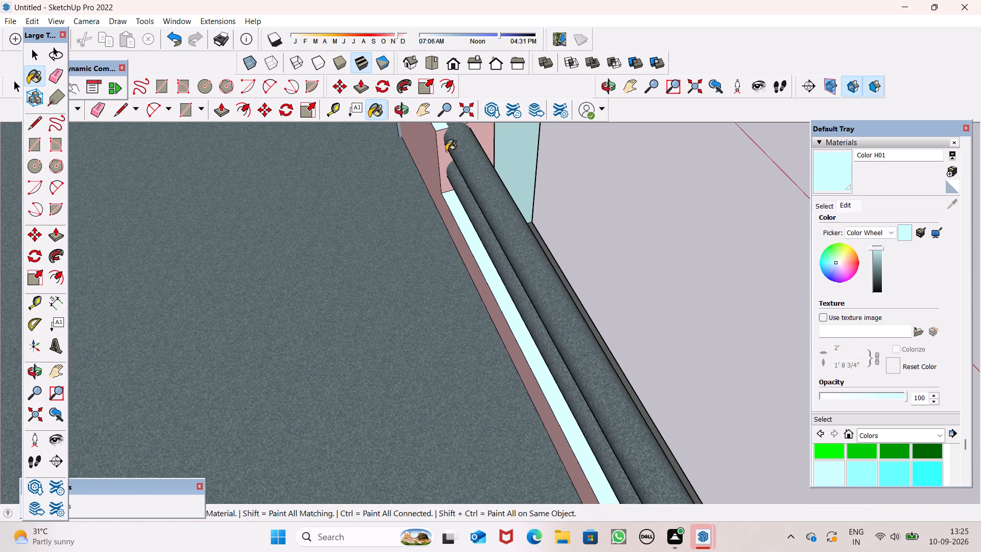
left_click(425, 154)
Paint the long roof-side face of the side parapet nearest the tower with Color H01.
scroll(493, 264, "down", 7)
scroll(778, 222, "down", 8)
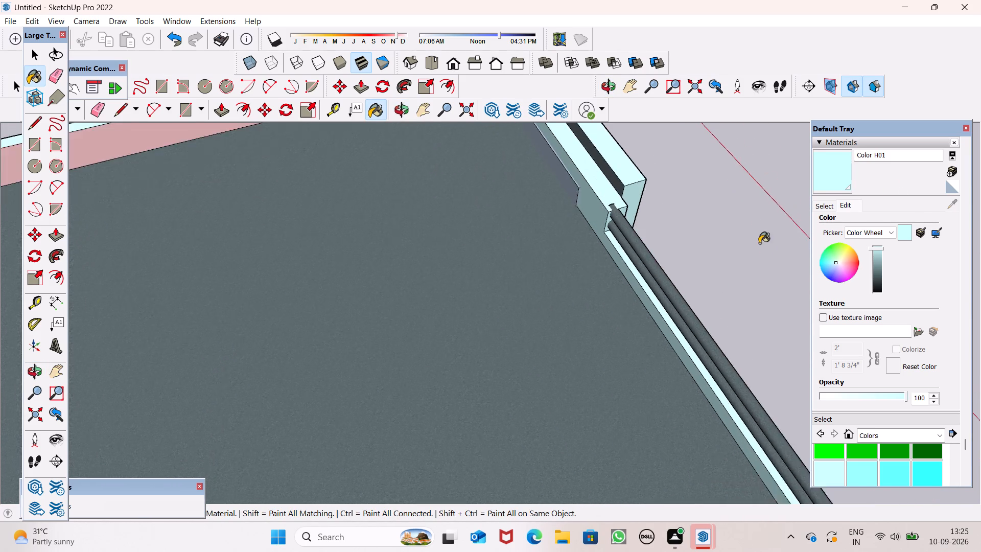
scroll(759, 243, "down", 8)
scroll(379, 165, "up", 4)
left_click(445, 195)
Examine the whole house from the side, front and above to review the recoloured surfaces.
scroll(462, 193, "down", 3)
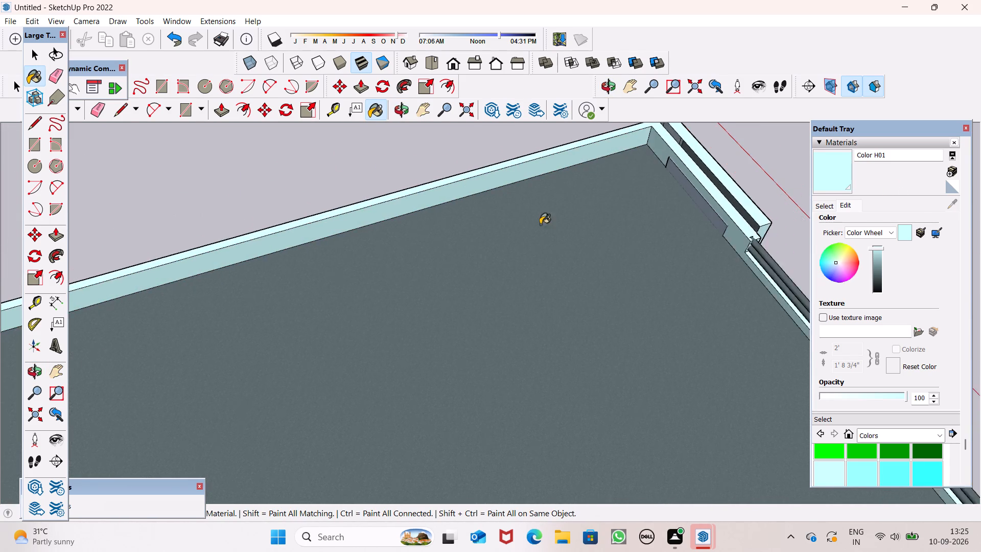
scroll(540, 224, "down", 20)
scroll(540, 224, "down", 1)
middle_click_drag(634, 380, 493, 241)
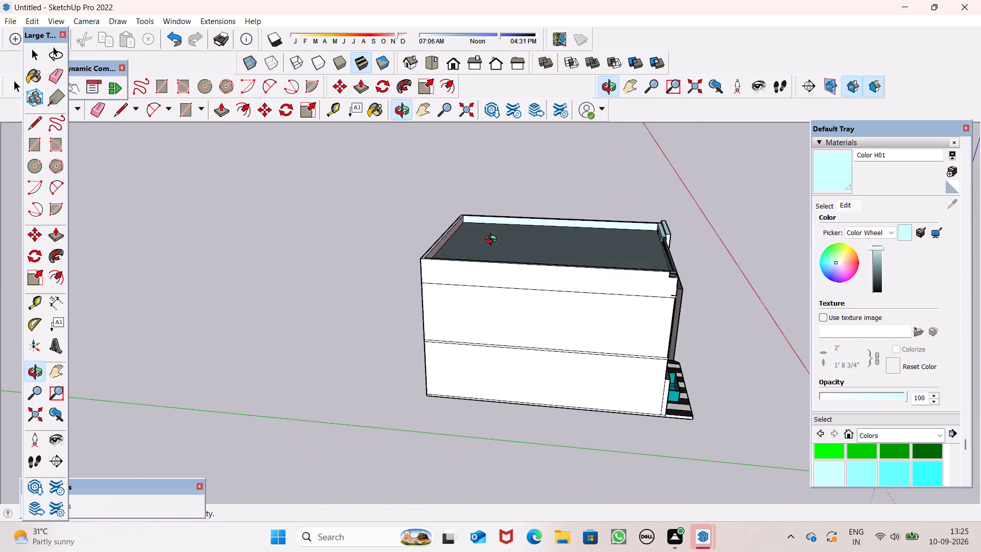
middle_click_drag(493, 241, 105, 221)
scroll(527, 283, "up", 5)
middle_click_drag(588, 285, 574, 313)
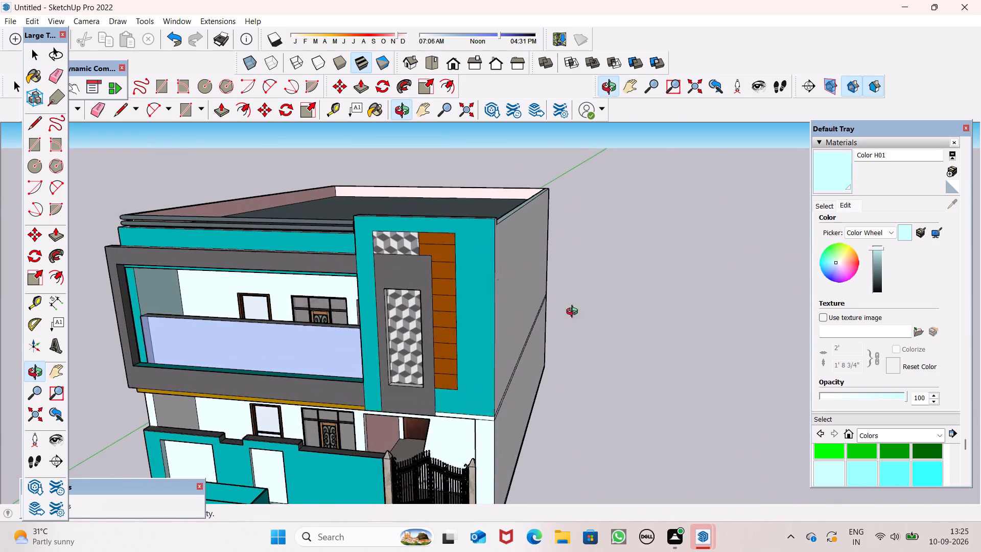
middle_click_drag(574, 313, 681, 235)
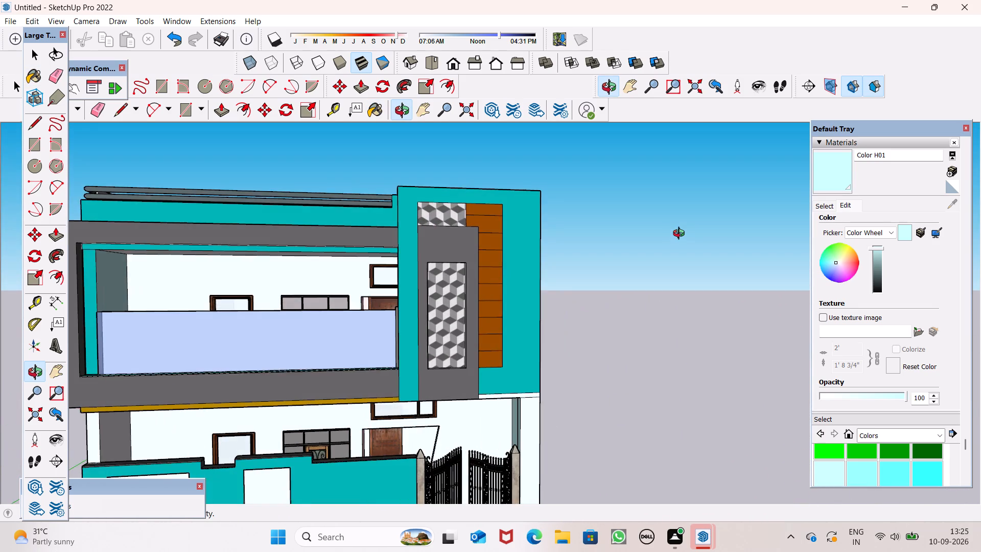
middle_click_drag(681, 235, 684, 262)
scroll(585, 277, "down", 13)
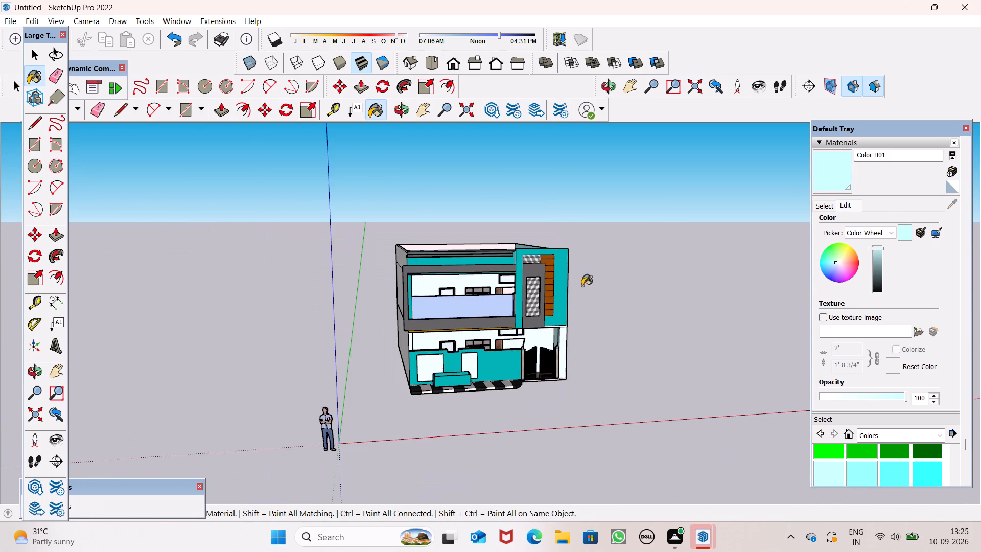
scroll(476, 301, "up", 8)
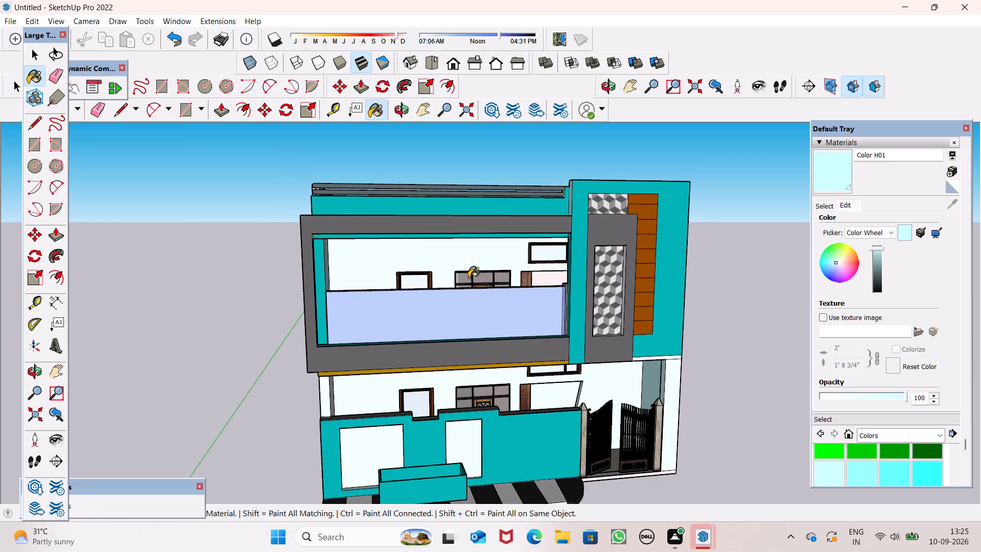
scroll(524, 347, "up", 1)
scroll(522, 297, "down", 1)
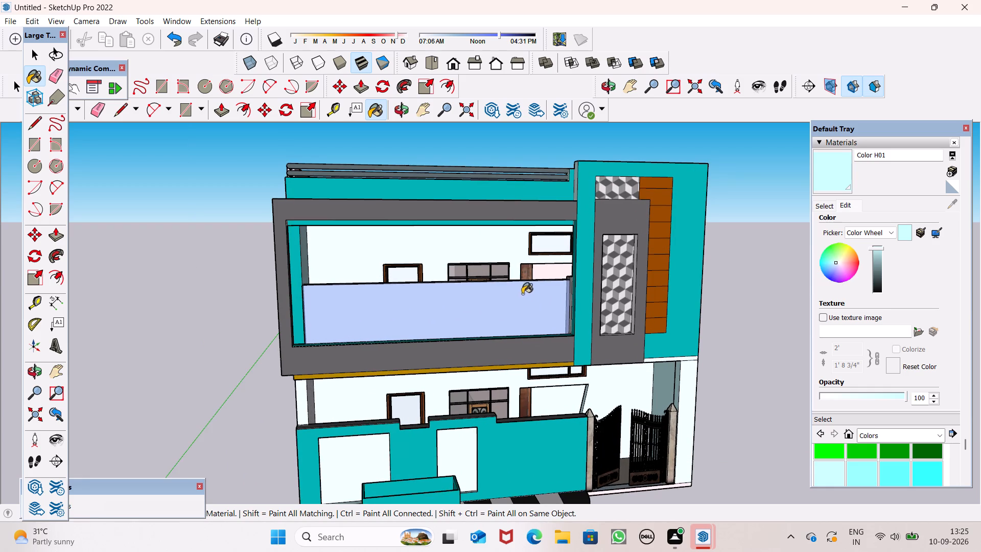
scroll(522, 294, "down", 4)
scroll(555, 244, "down", 3)
middle_click_drag(602, 273, 577, 293)
scroll(564, 285, "up", 2)
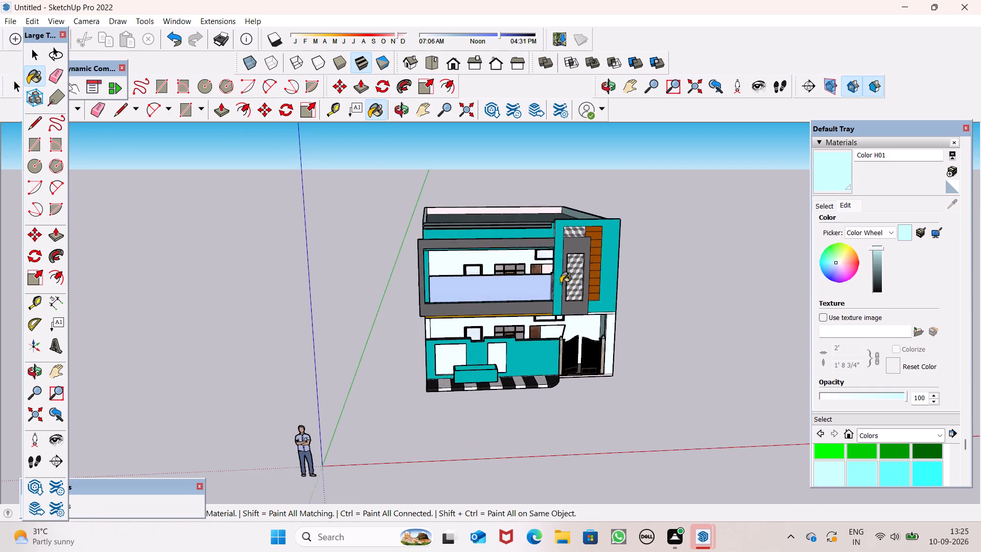
scroll(560, 283, "up", 5)
middle_click_drag(577, 280, 502, 361)
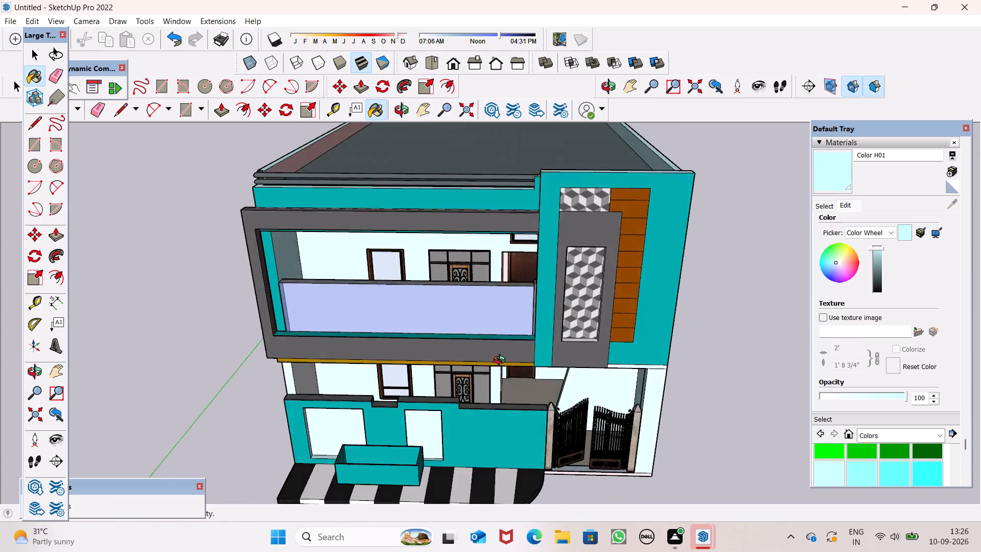
Examine the roof parapets, side wall and front facade from several angles for faces still lacking the new colours.
middle_click_drag(502, 361, 464, 367)
scroll(666, 296, "down", 3)
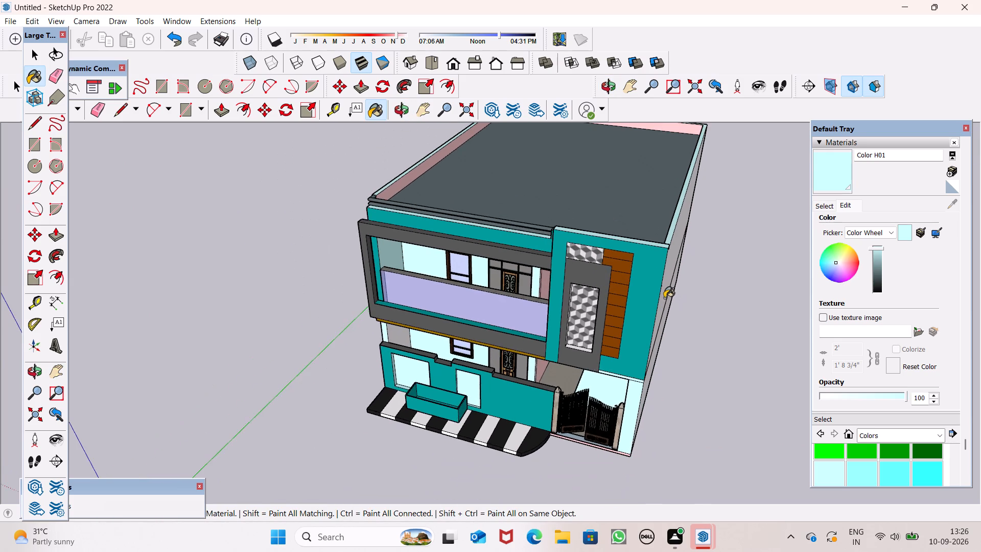
middle_click_drag(664, 290, 493, 277)
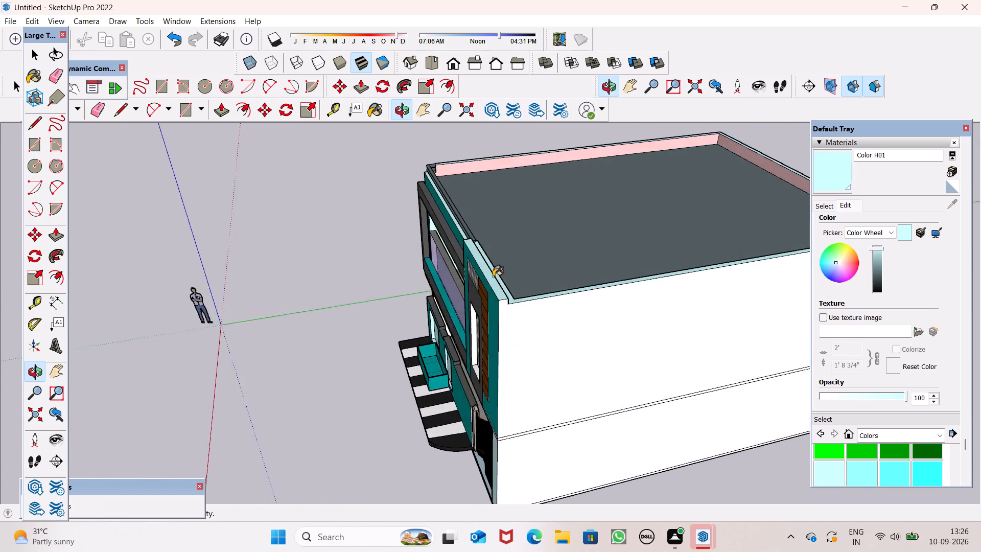
middle_click_drag(493, 277, 460, 291)
scroll(585, 238, "up", 6)
middle_click_drag(588, 241, 595, 359)
scroll(423, 193, "down", 7)
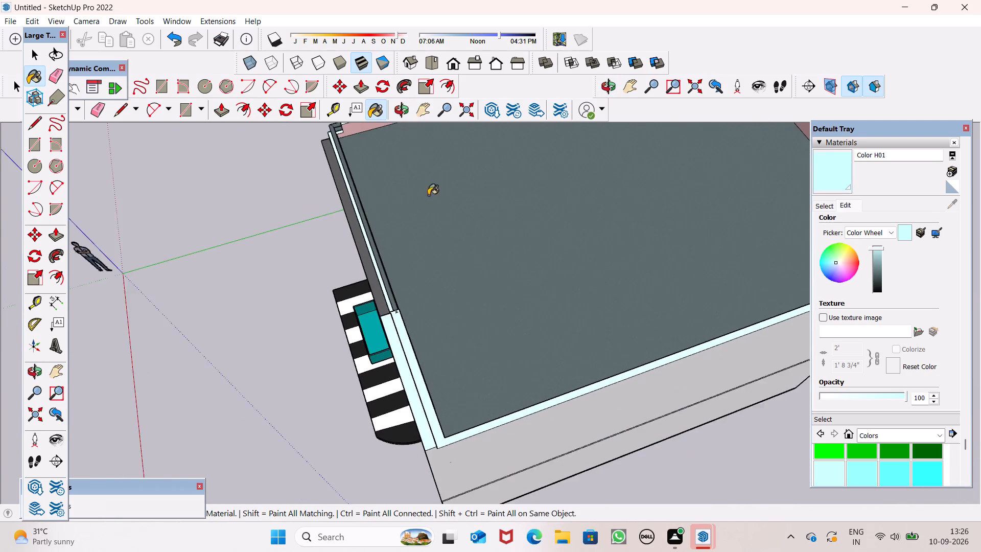
scroll(428, 195, "down", 4)
scroll(602, 251, "up", 6)
scroll(525, 277, "up", 1)
scroll(686, 267, "down", 10)
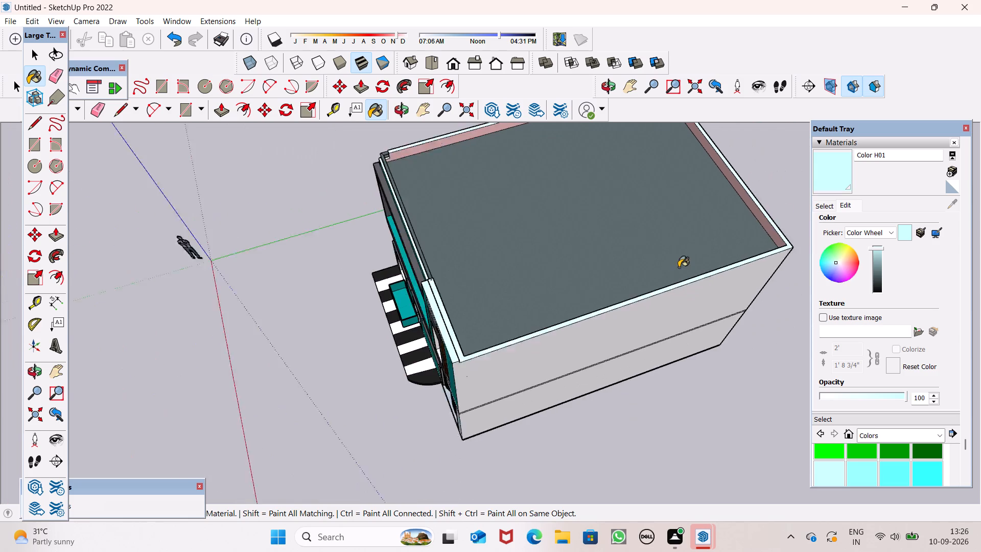
scroll(679, 267, "down", 1)
middle_click_drag(706, 214, 780, 60)
scroll(475, 185, "up", 8)
scroll(511, 252, "down", 3)
middle_click_drag(529, 313, 583, 289)
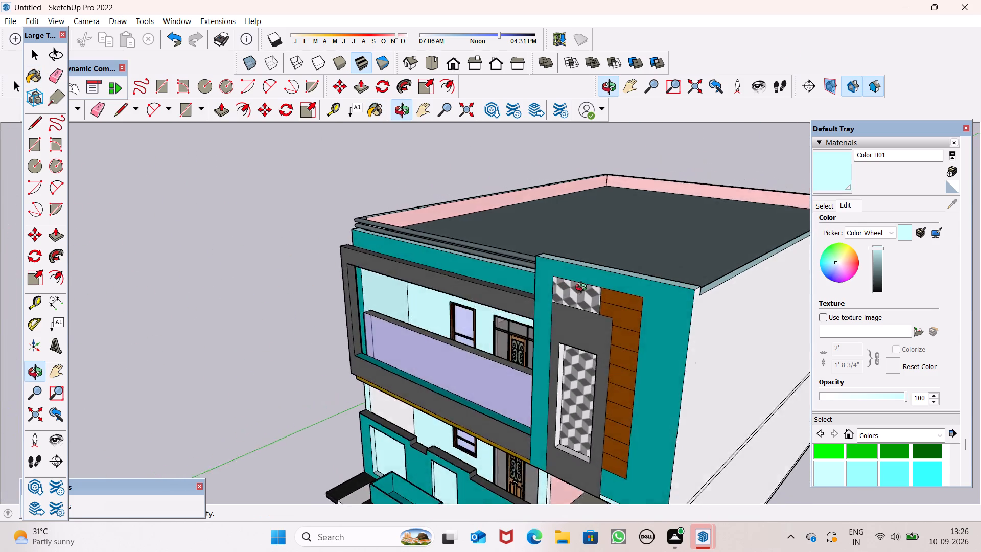
middle_click_drag(583, 289, 726, 247)
scroll(466, 232, "up", 3)
scroll(414, 266, "up", 1)
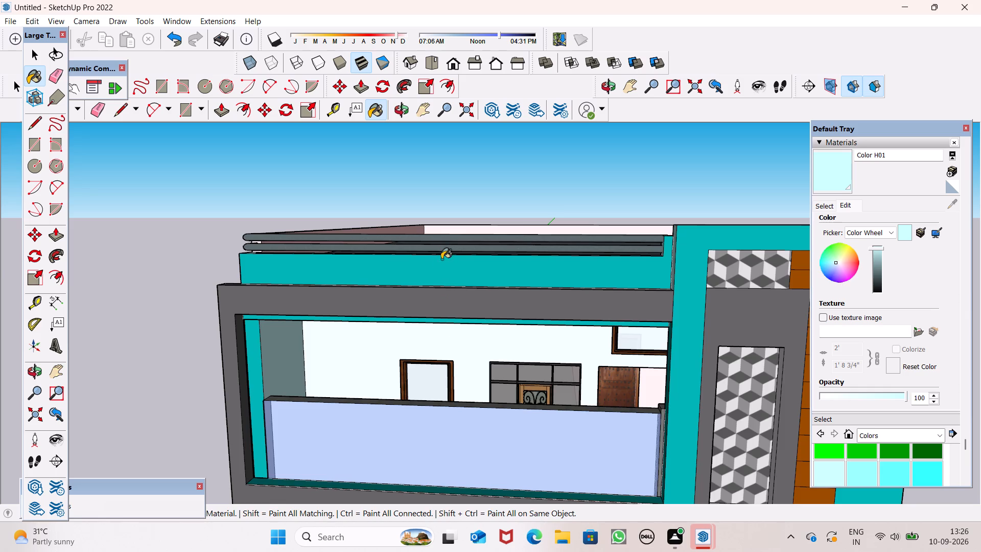
scroll(439, 274, "down", 3)
scroll(479, 292, "down", 5)
scroll(555, 308, "down", 6)
middle_click_drag(628, 313, 594, 245)
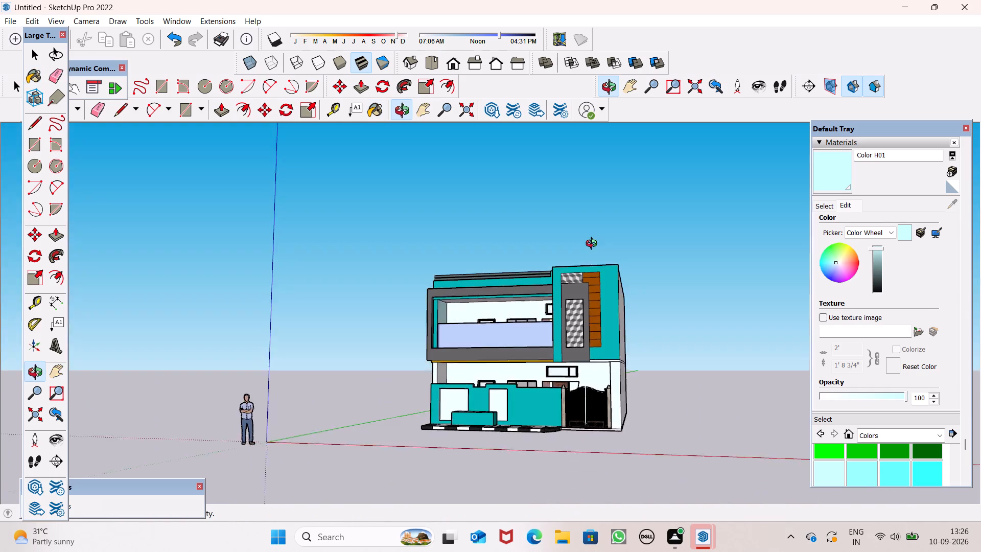
Paint the long roof-side face and the end face behind the railing of the side parapet opposite the tower with Color H01.
middle_click_drag(594, 245, 393, 397)
scroll(471, 262, "up", 14)
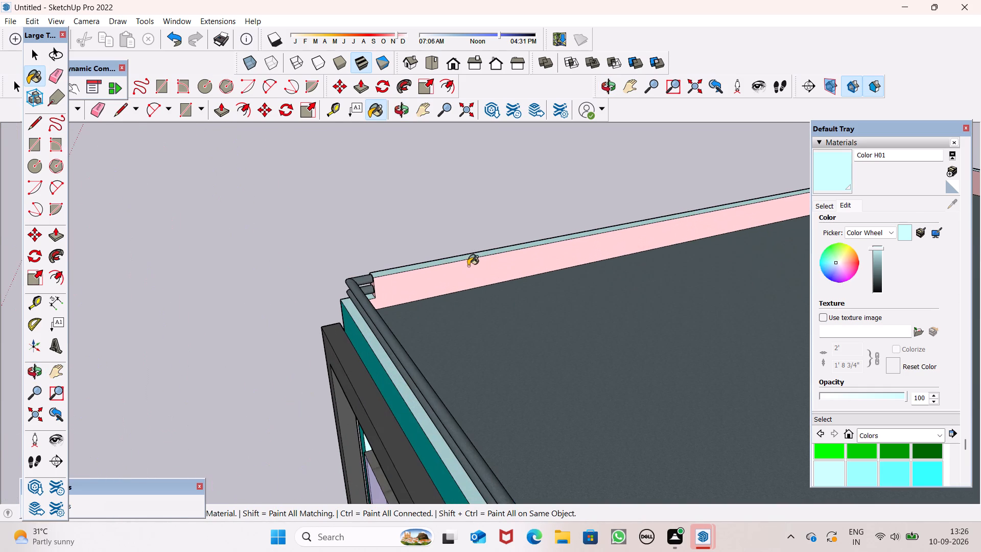
left_click(459, 280)
scroll(354, 299, "up", 19)
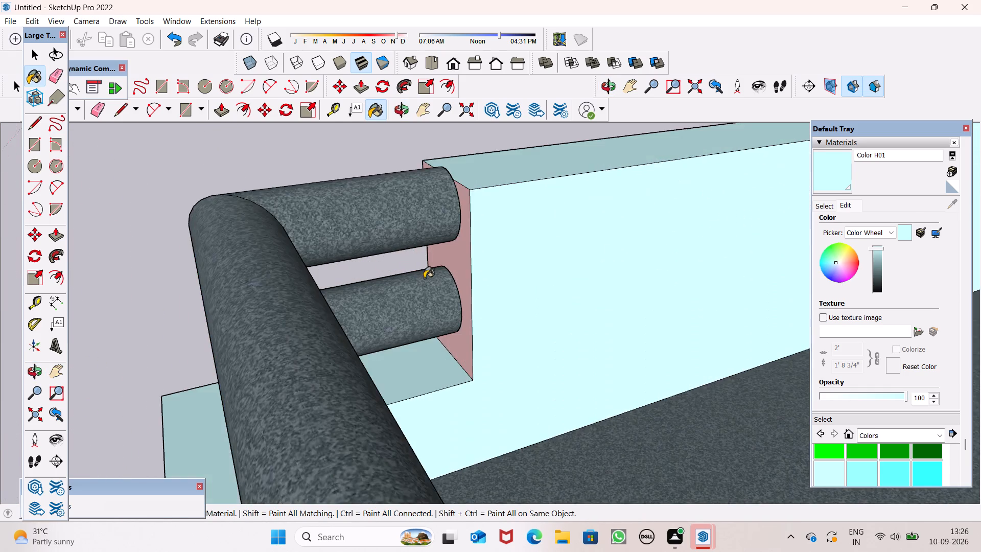
scroll(424, 278, "up", 3)
left_click(482, 262)
scroll(443, 217, "down", 20)
scroll(443, 217, "down", 8)
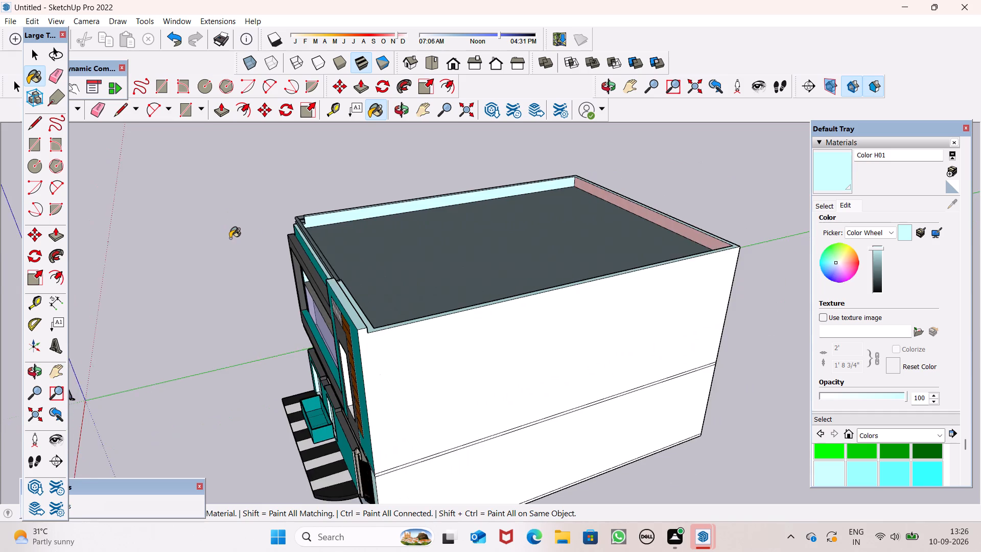
Paint the roof-side face of the rear parapet with Color H01.
scroll(230, 238, "down", 7)
scroll(521, 213, "up", 8)
scroll(614, 210, "up", 7)
left_click(663, 262)
scroll(650, 187, "down", 7)
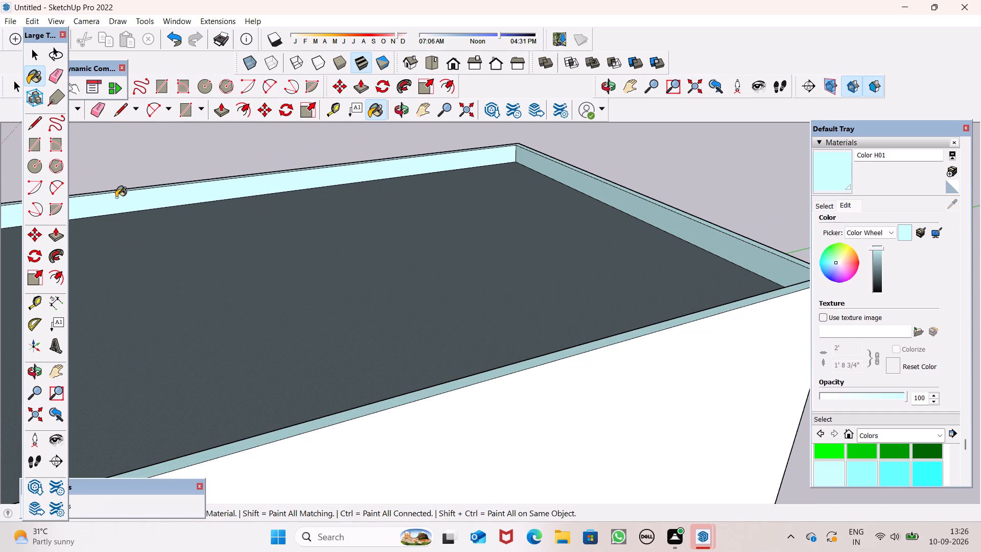
Paint the pink wall inside the upper-floor entrance recess behind the balcony with Color H01.
middle_click_drag(120, 206, 535, 294)
scroll(443, 242, "down", 8)
scroll(305, 234, "down", 2)
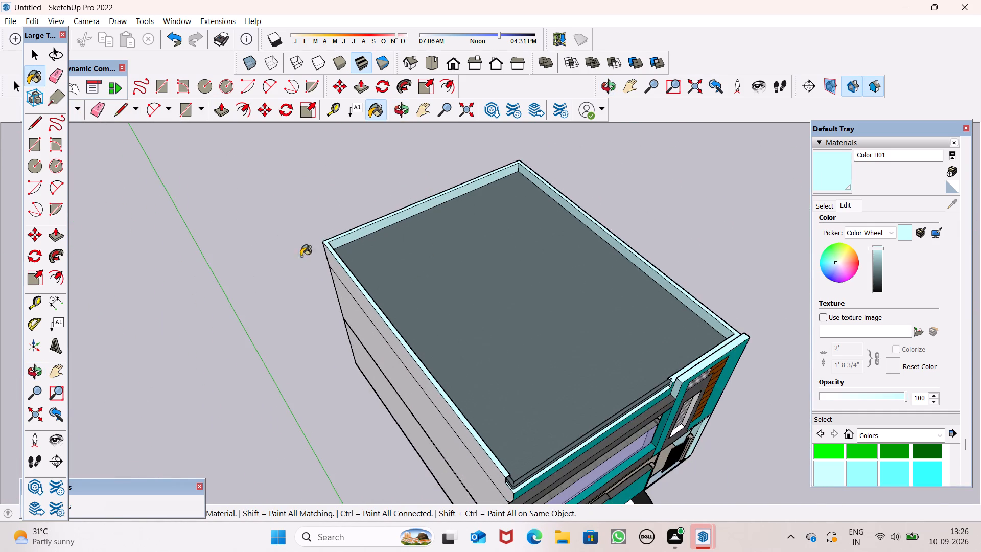
scroll(301, 256, "down", 2)
scroll(459, 305, "down", 5)
middle_click_drag(532, 403, 452, 209)
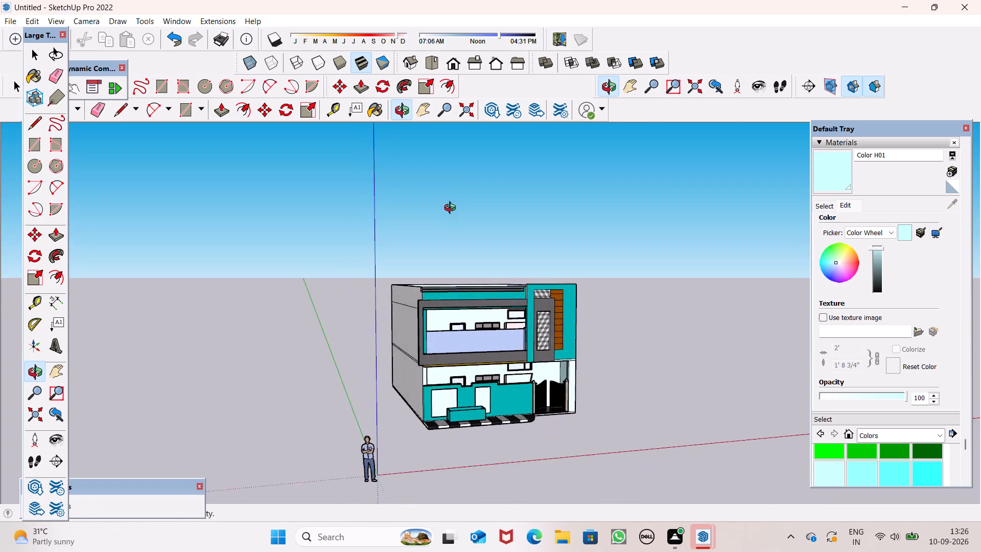
middle_click_drag(452, 209, 452, 201)
scroll(446, 329, "up", 8)
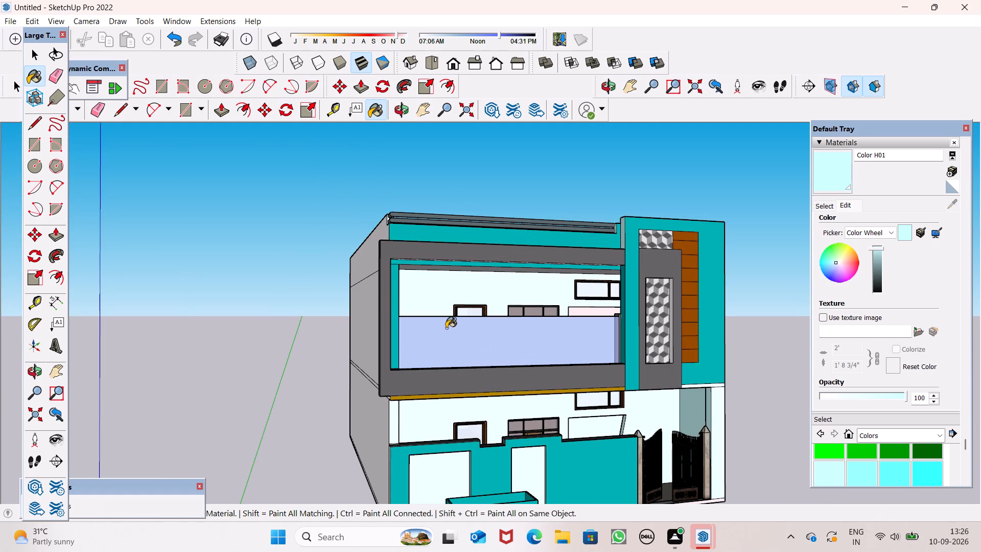
scroll(573, 333, "up", 12)
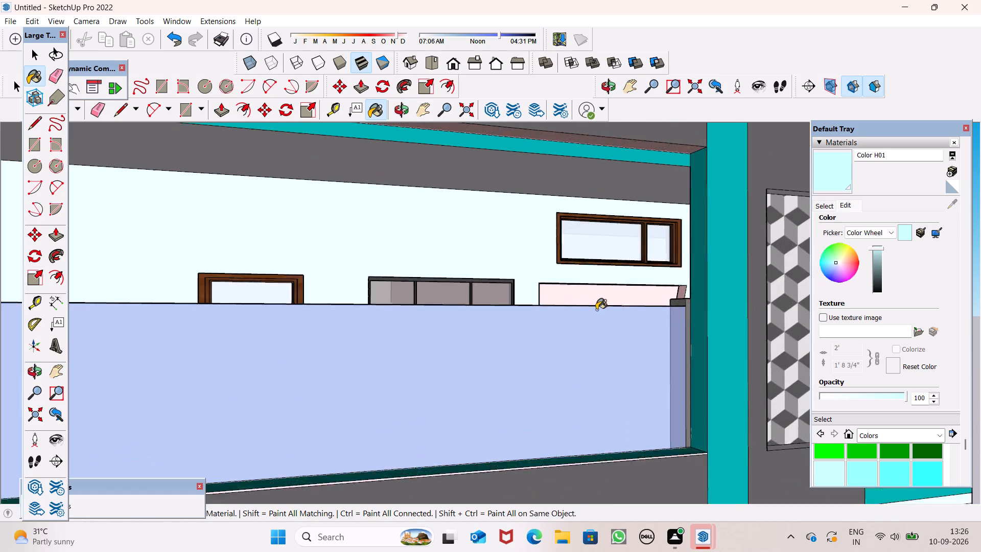
scroll(596, 310, "up", 2)
left_click(599, 288)
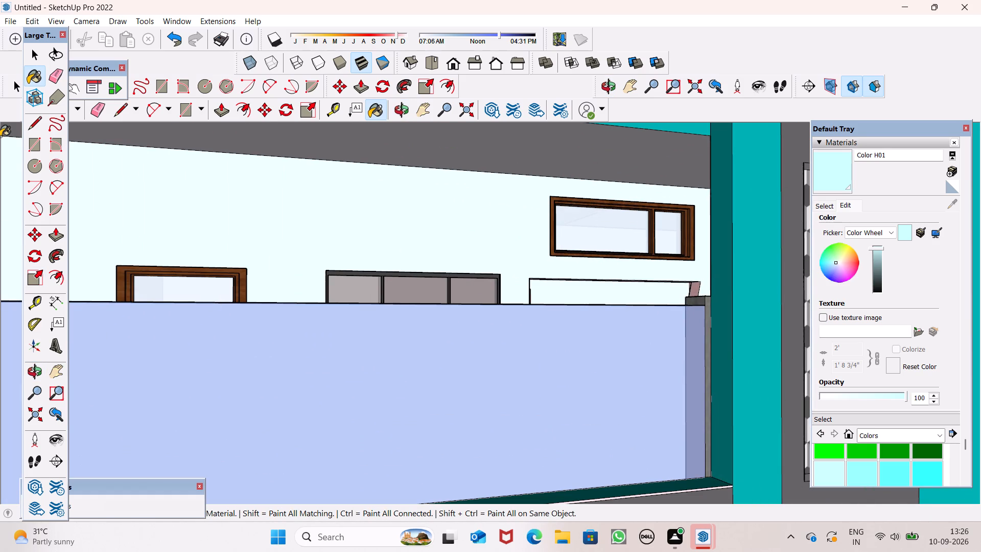
Paint the side reveal and the overhead reveal of the upper-floor entrance recess with Color H01.
scroll(0, 104, "down", 10)
scroll(0, 104, "up", 3)
scroll(0, 104, "down", 4)
scroll(0, 104, "up", 1)
scroll(0, 104, "down", 4)
scroll(416, 87, "up", 1)
scroll(663, 309, "up", 8)
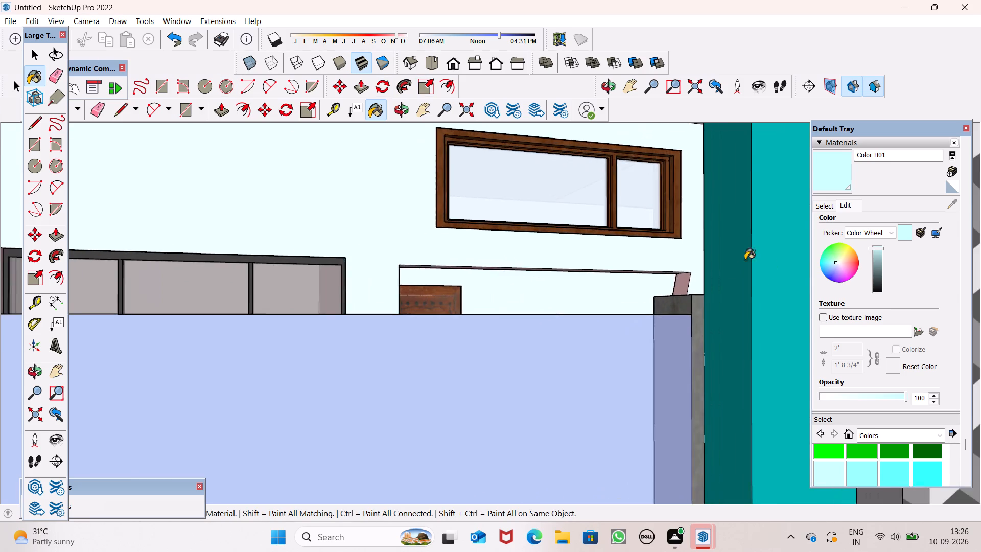
scroll(714, 296, "up", 4)
scroll(711, 302, "down", 1)
scroll(711, 302, "up", 3)
scroll(666, 282, "up", 8)
left_click(676, 270)
scroll(666, 261, "up", 4)
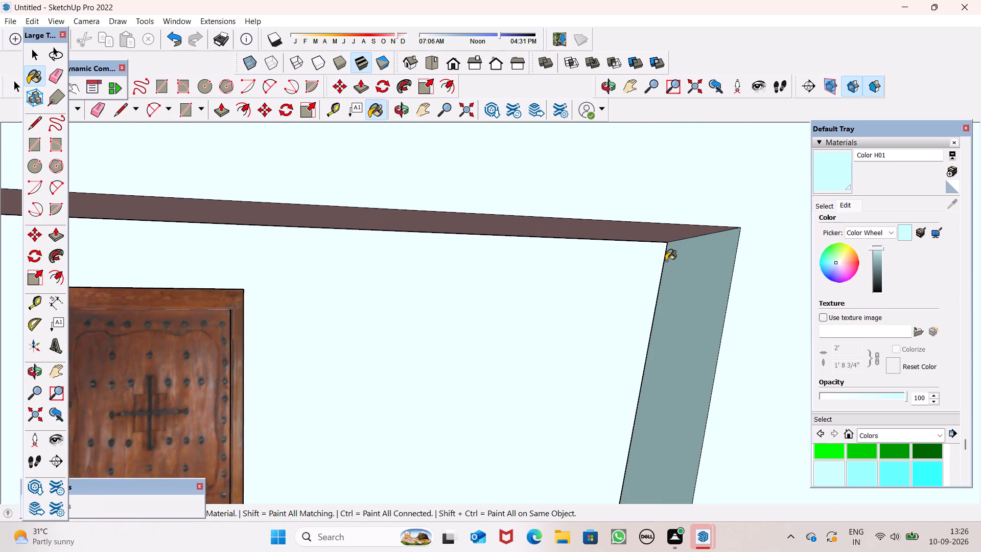
scroll(666, 261, "up", 6)
left_click(666, 197)
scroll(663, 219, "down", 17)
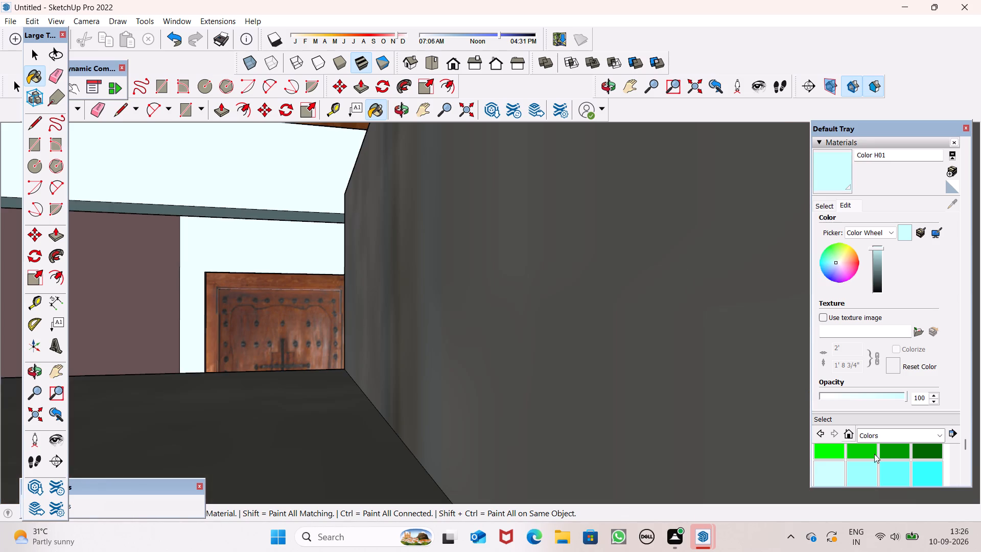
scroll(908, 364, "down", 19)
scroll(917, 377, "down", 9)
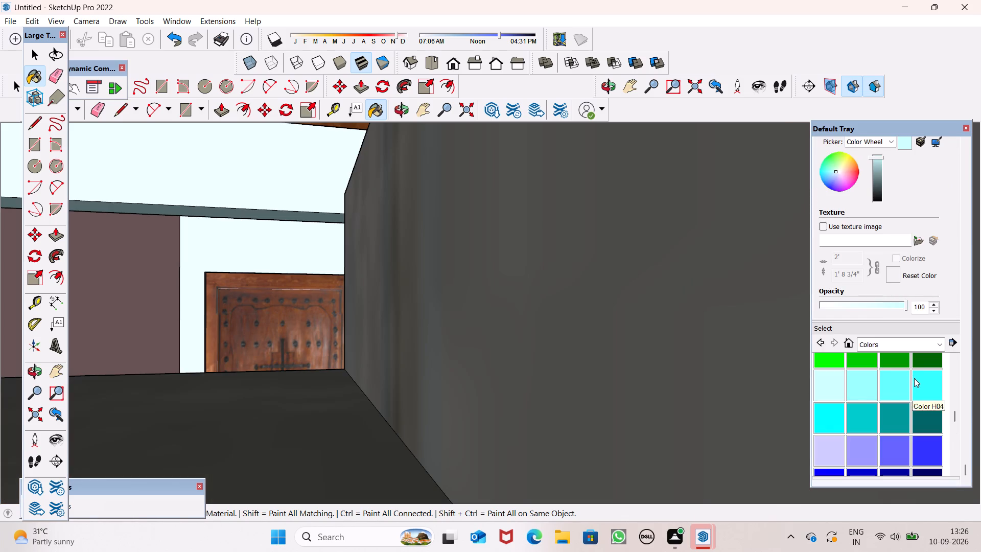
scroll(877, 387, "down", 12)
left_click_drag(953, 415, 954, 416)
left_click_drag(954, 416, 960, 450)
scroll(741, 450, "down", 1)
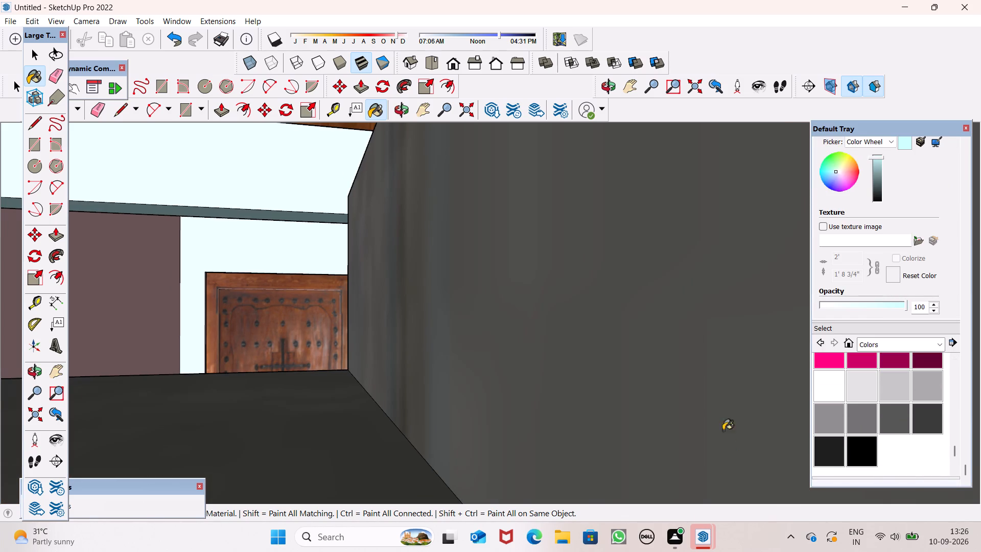
Paint the front edge of the floor slab below the main gate with Color H01.
scroll(644, 364, "down", 20)
scroll(644, 364, "down", 19)
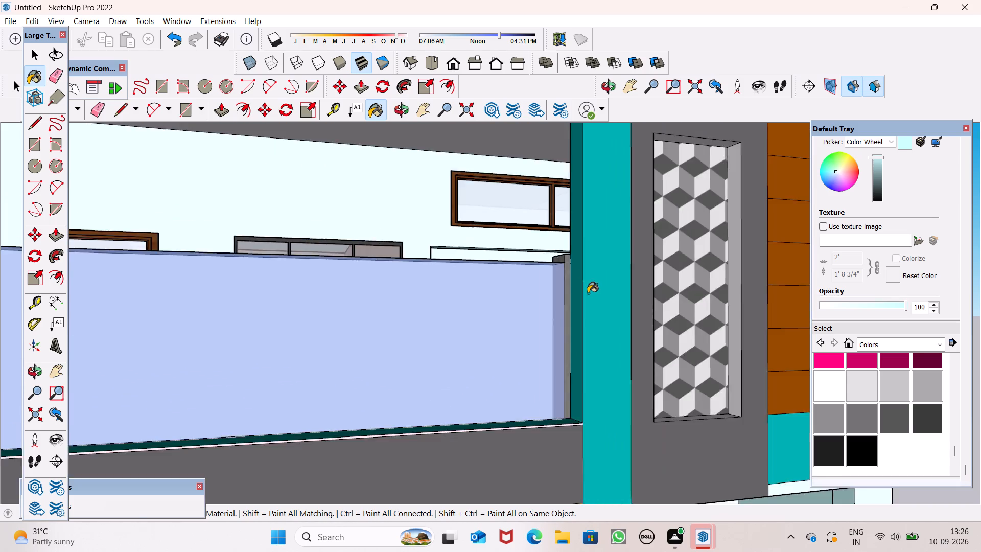
scroll(588, 293, "down", 20)
scroll(588, 293, "down", 10)
middle_click_drag(683, 311, 543, 393)
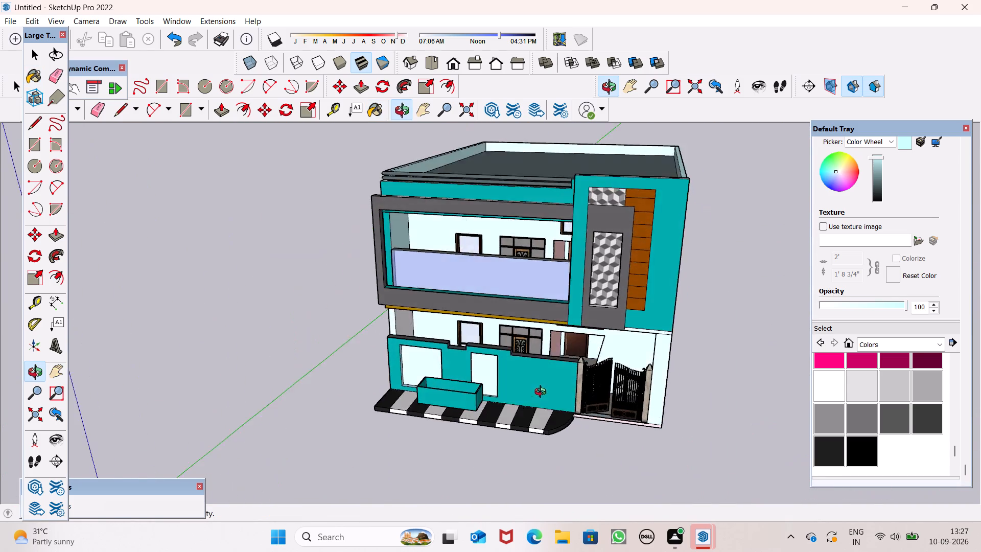
middle_click_drag(543, 393, 544, 344)
scroll(636, 417, "up", 3)
scroll(643, 422, "down", 2)
scroll(696, 425, "up", 5)
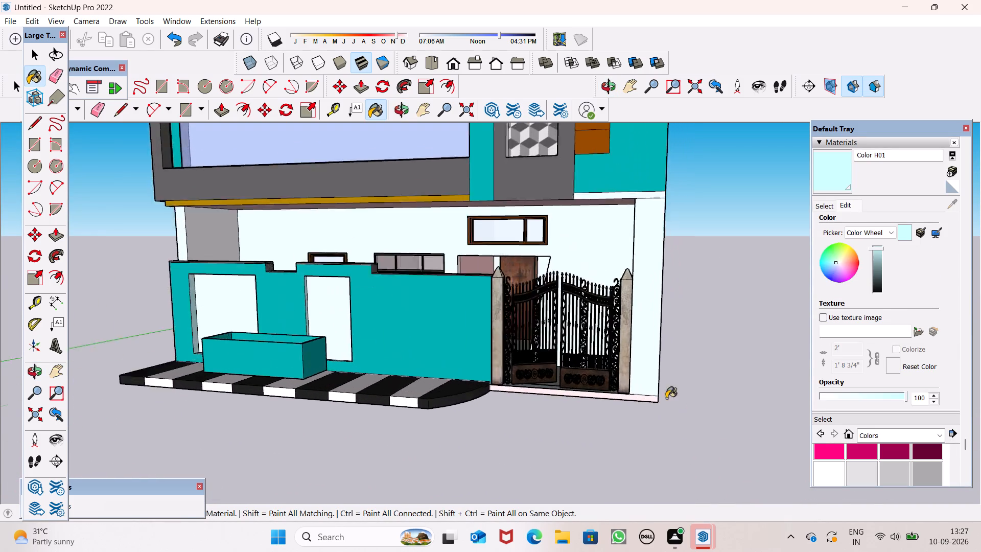
scroll(666, 398, "up", 12)
left_click(638, 385)
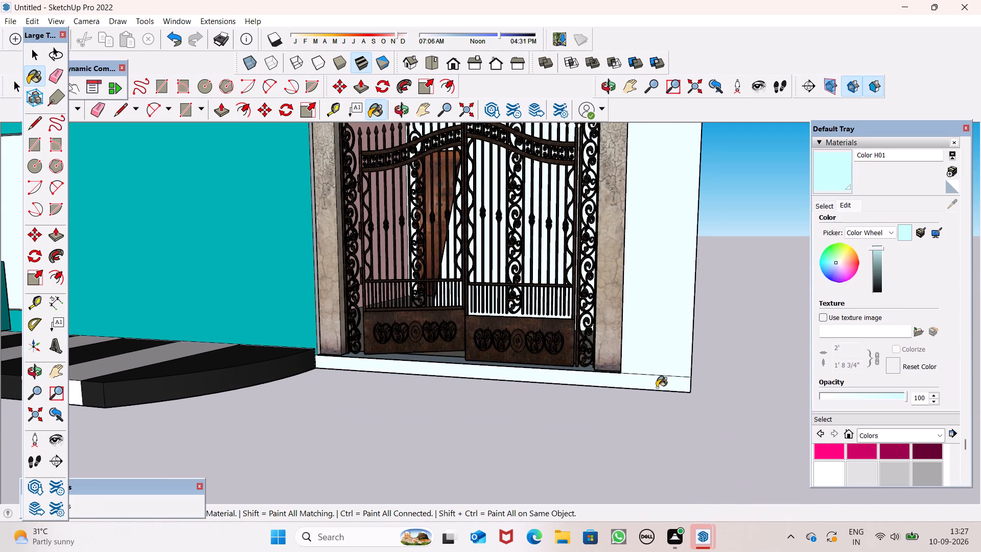
Paint the front face of the ground-floor side wall beside the gate with Color H01.
scroll(657, 393, "down", 19)
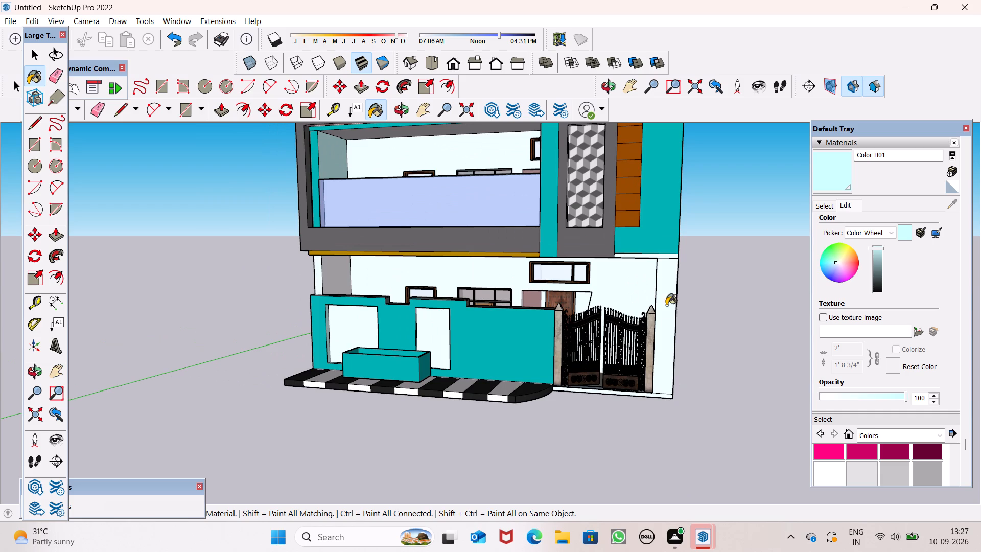
scroll(659, 257, "up", 7)
scroll(664, 424, "up", 8)
left_click(685, 351)
scroll(693, 347, "down", 7)
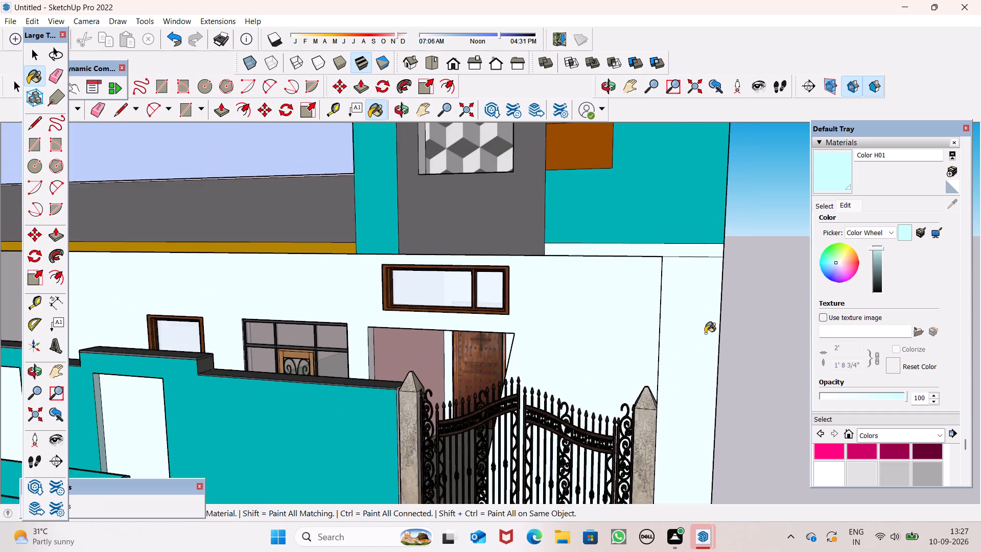
Paint the pink wall inside the ground-floor entrance recess next to the wooden door with Color H01.
scroll(705, 333, "down", 5)
key("space")
scroll(698, 333, "down", 8)
scroll(599, 356, "up", 7)
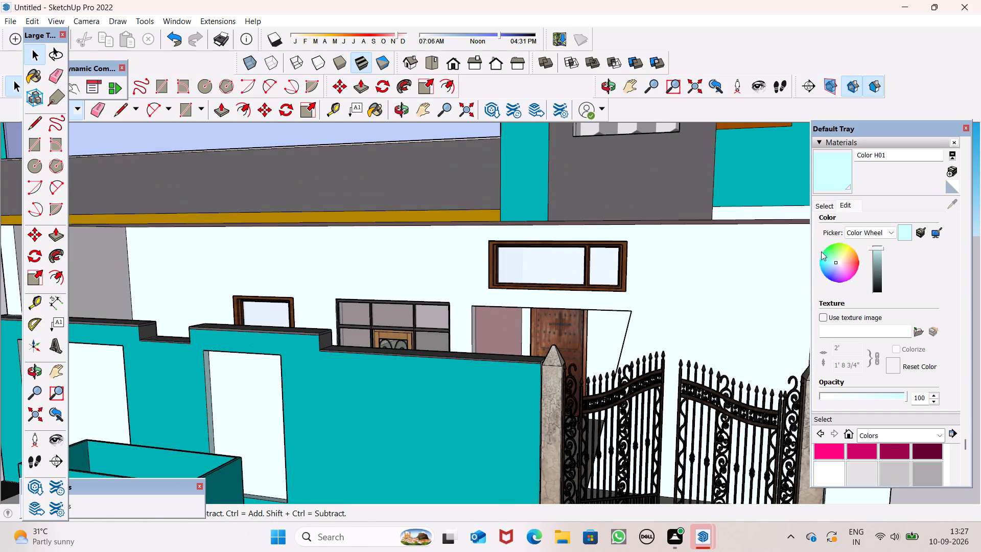
left_click(846, 174)
scroll(504, 342, "up", 8)
left_click(498, 338)
scroll(501, 326, "down", 7)
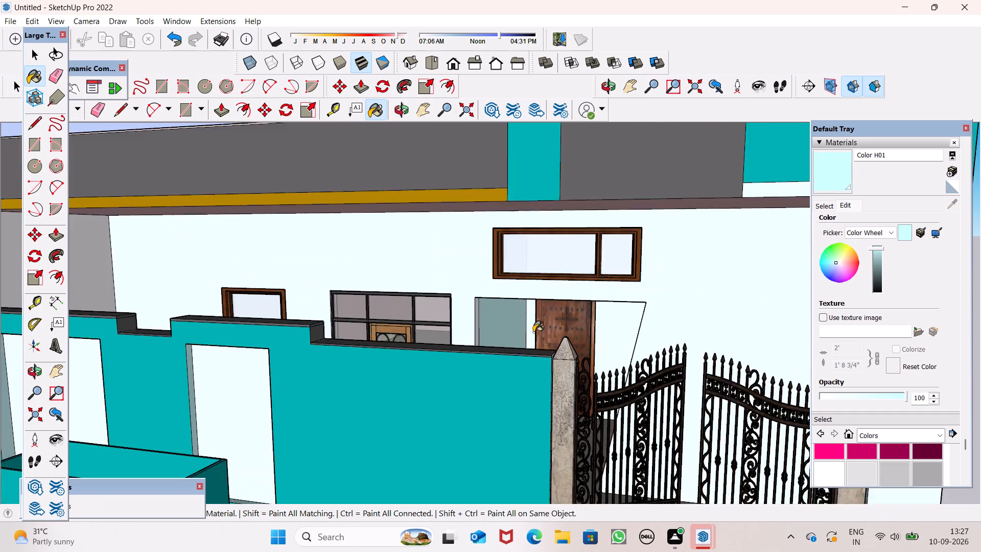
Paint the side reveal of the ground-floor entrance recess, nearest the glazed partition, with Color H01.
scroll(533, 332, "down", 8)
scroll(543, 388, "up", 8)
scroll(479, 296, "up", 14)
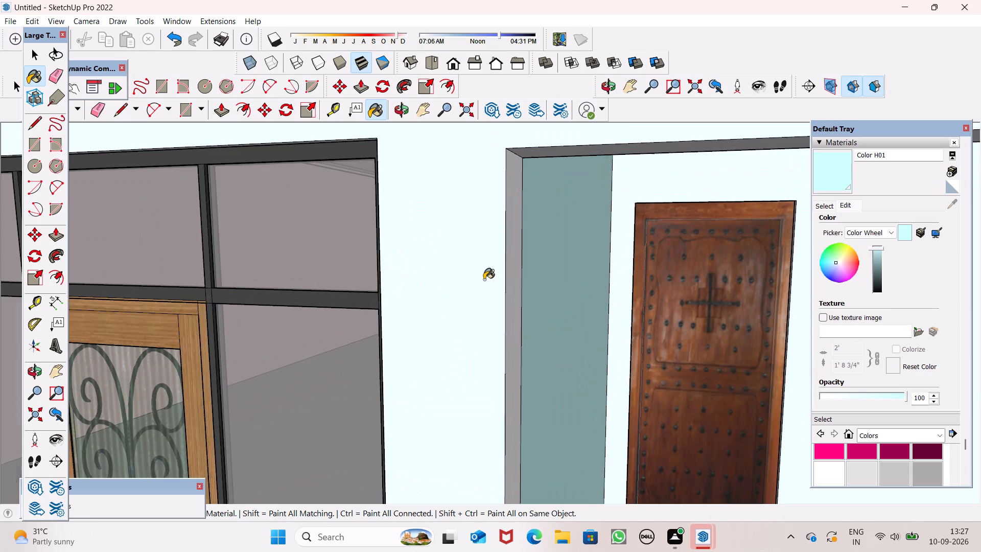
scroll(484, 280, "up", 1)
left_click(520, 278)
scroll(539, 274, "down", 4)
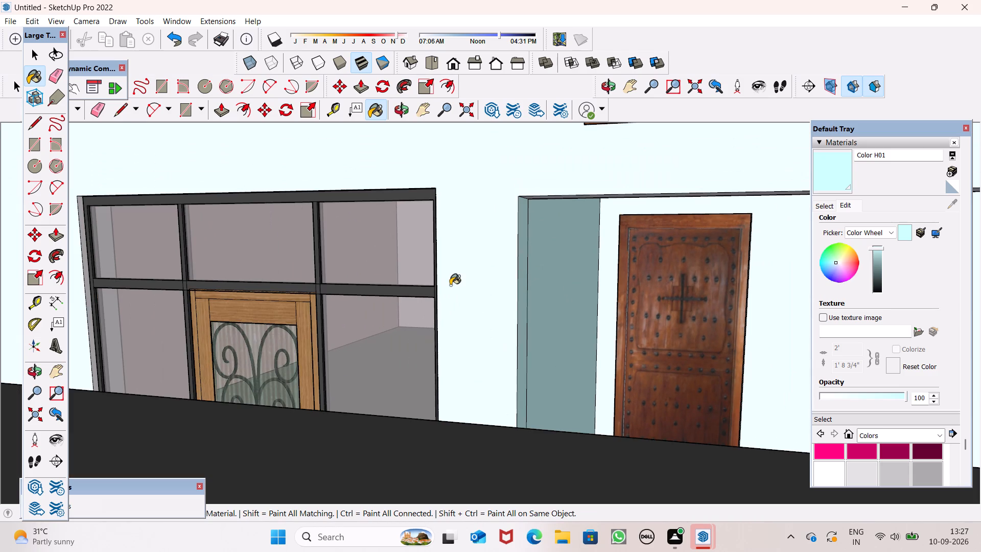
Examine the recoloured house exterior from above and from the front at a distance.
left_click(354, 258)
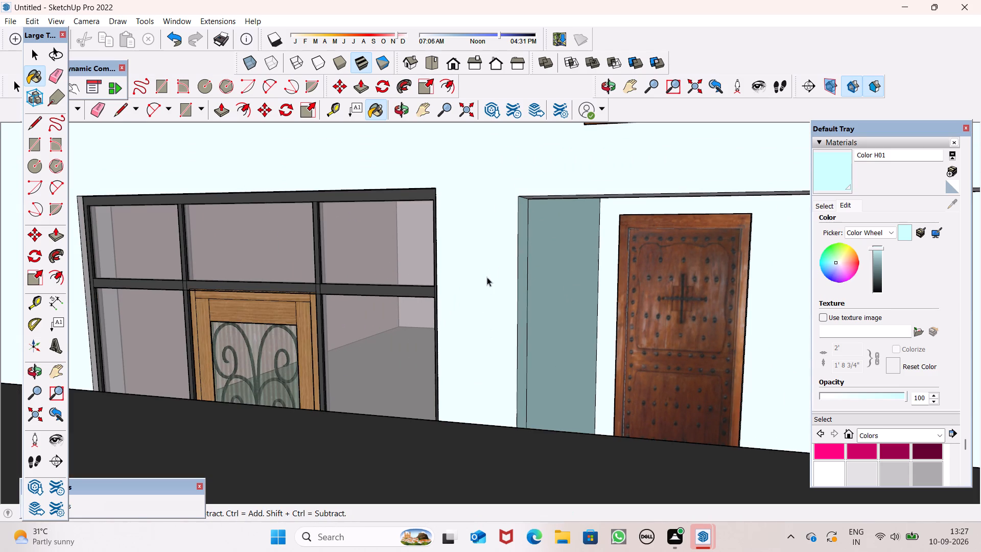
key("space")
key("space")
scroll(513, 230, "down", 20)
scroll(513, 230, "down", 6)
middle_click_drag(582, 253, 647, 430)
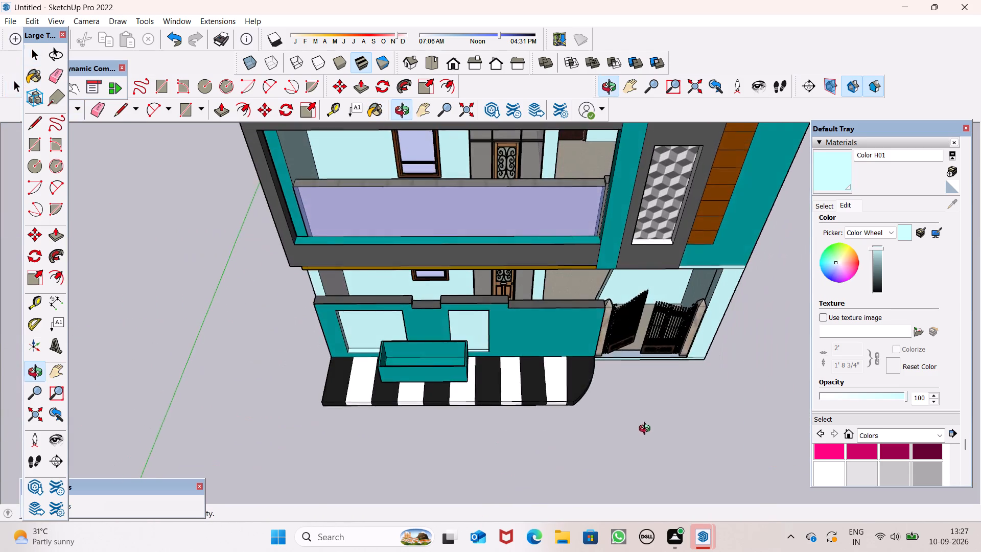
middle_click_drag(647, 430, 647, 425)
scroll(615, 286, "down", 16)
scroll(621, 294, "down", 5)
middle_click_drag(662, 361, 662, 212)
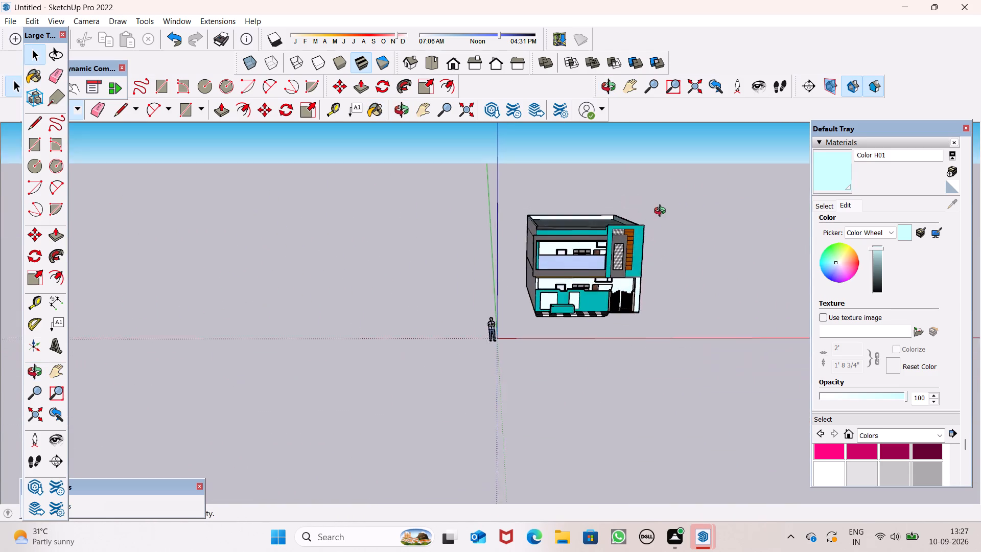
middle_click_drag(662, 212, 609, 220)
scroll(669, 262, "up", 3)
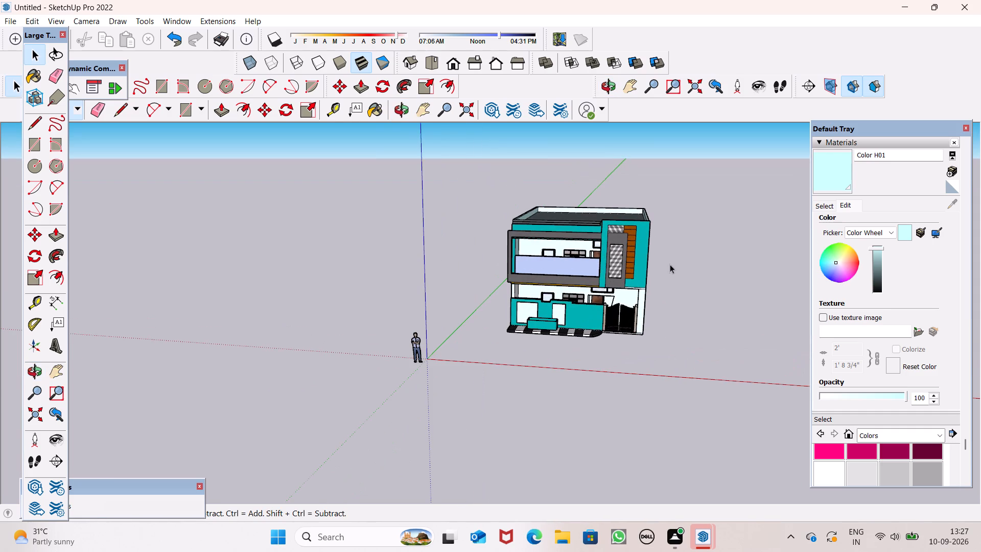
scroll(692, 353, "up", 4)
scroll(697, 351, "down", 2)
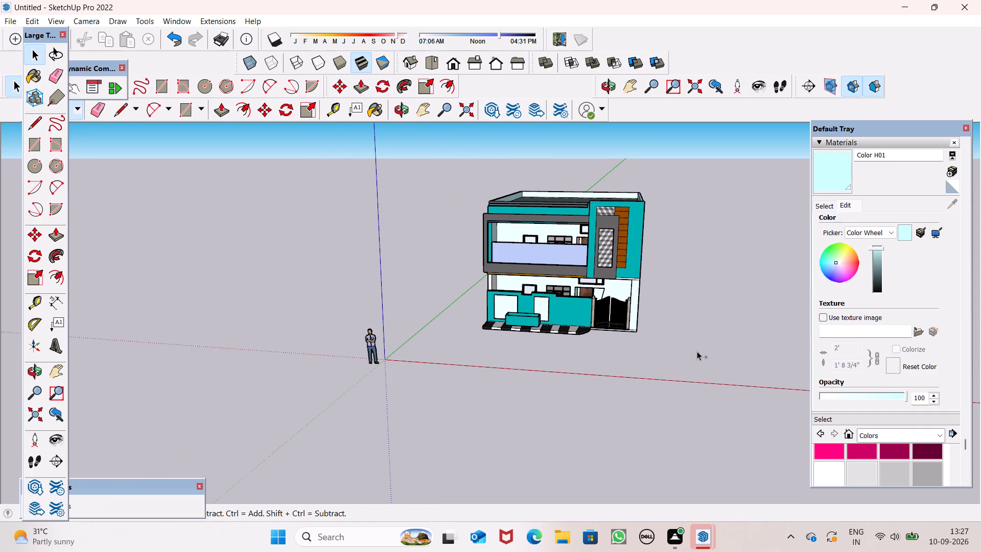
Save the model in the Documents folder as a SketchUp model named "Front elevation".
key("ctrl+s")
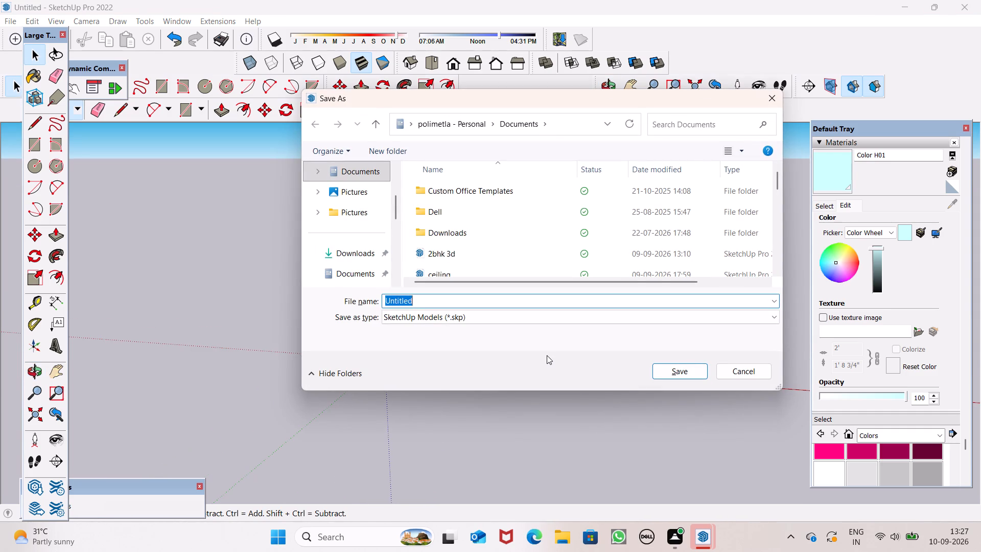
key("BackSpace")
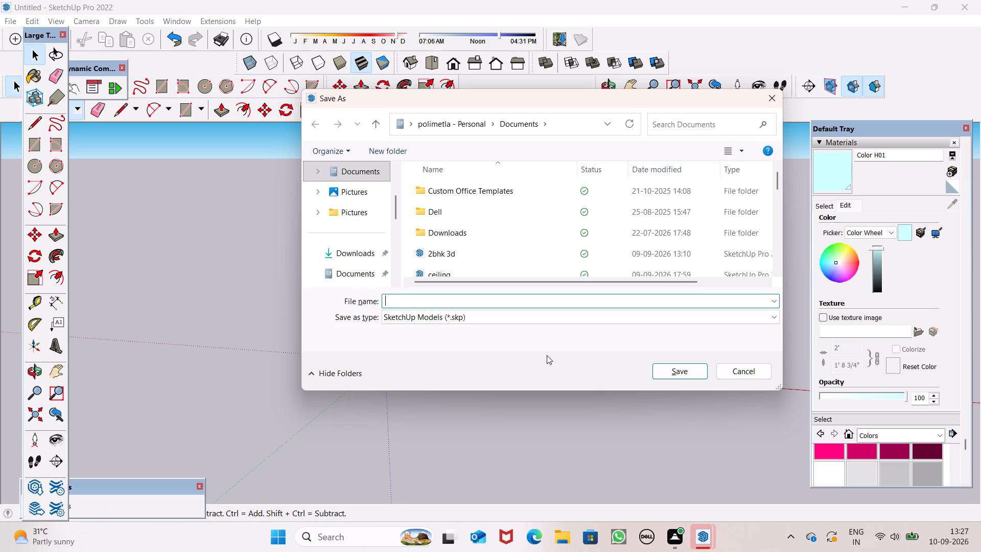
type("housene")
key("BackSpace")
key("BackSpace")
key("BackSpace")
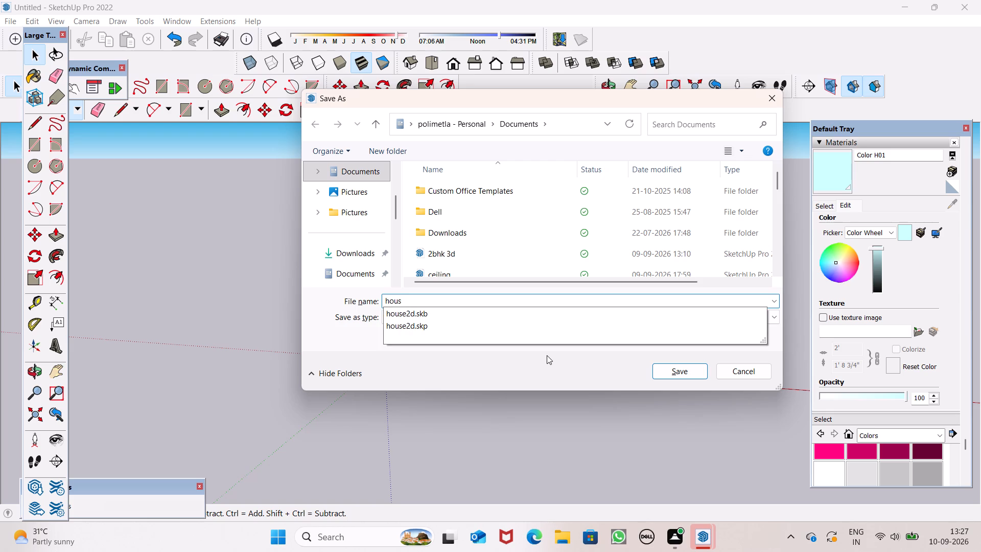
type("e")
key("space")
type("eleva")
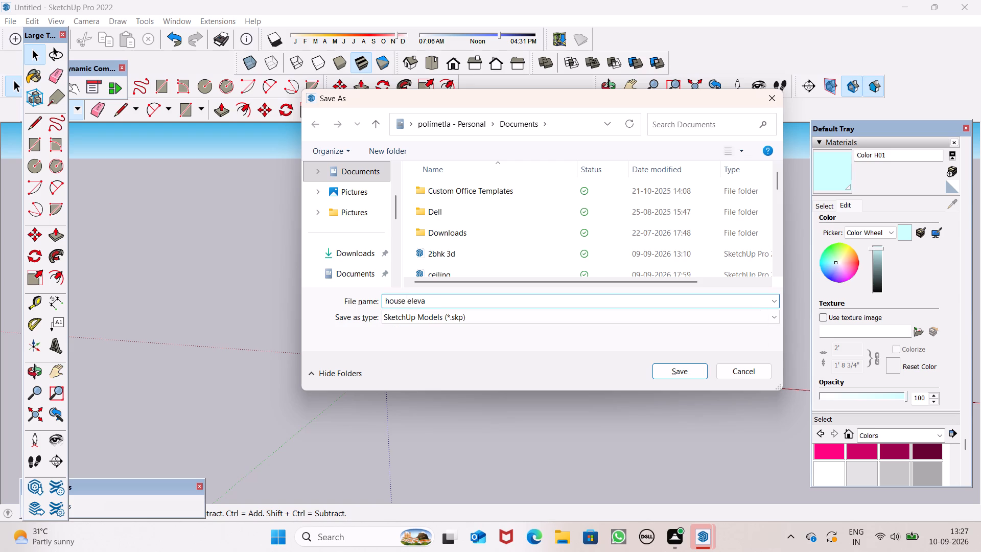
key("BackSpace")
key("BackSpace")
key("BackSpace")
key("BackSpace")
key("BackSpace")
key("BackSpace")
key("BackSpace")
key("BackSpace")
key("BackSpace")
key("BackSpace")
key("BackSpace")
key("BackSpace")
key("BackSpace")
key("BackSpace")
key("BackSpace")
key("BackSpace")
type("frony")
key("BackSpace")
key("y")
key("BackSpace")
key("BackSpace")
key("BackSpace")
key("BackSpace")
key("BackSpace")
key("BackSpace")
key("BackSpace")
key("BackSpace")
key("BackSpace")
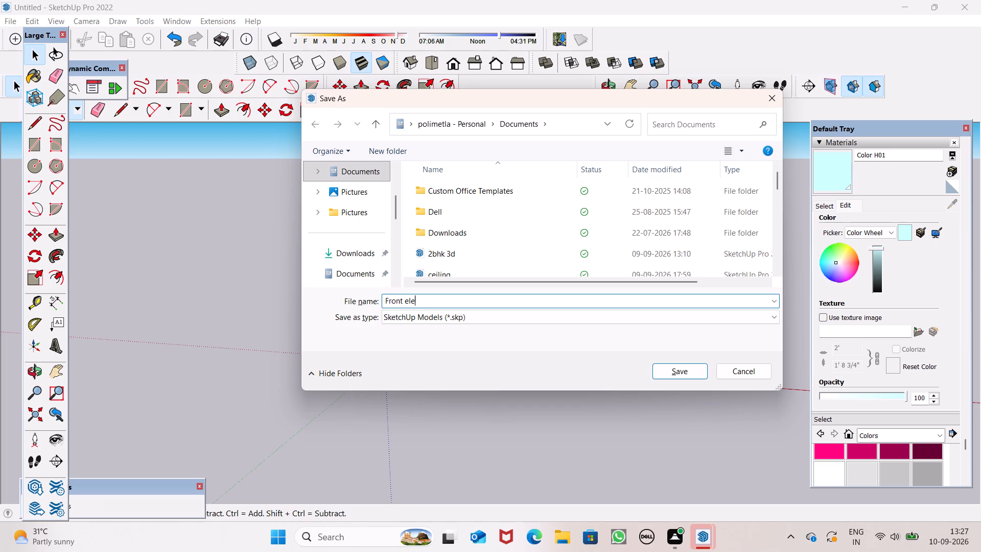
type("ation")
key("Return")
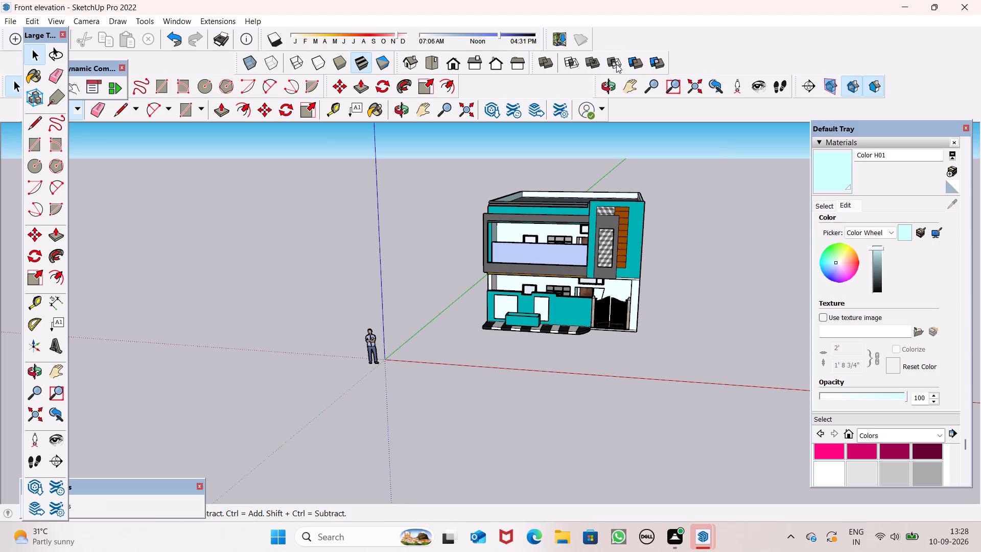
Export the current view as a 2D graphic in JPEG format, named "Front elevation pdf", in the Documents folder.
left_click(14, 22)
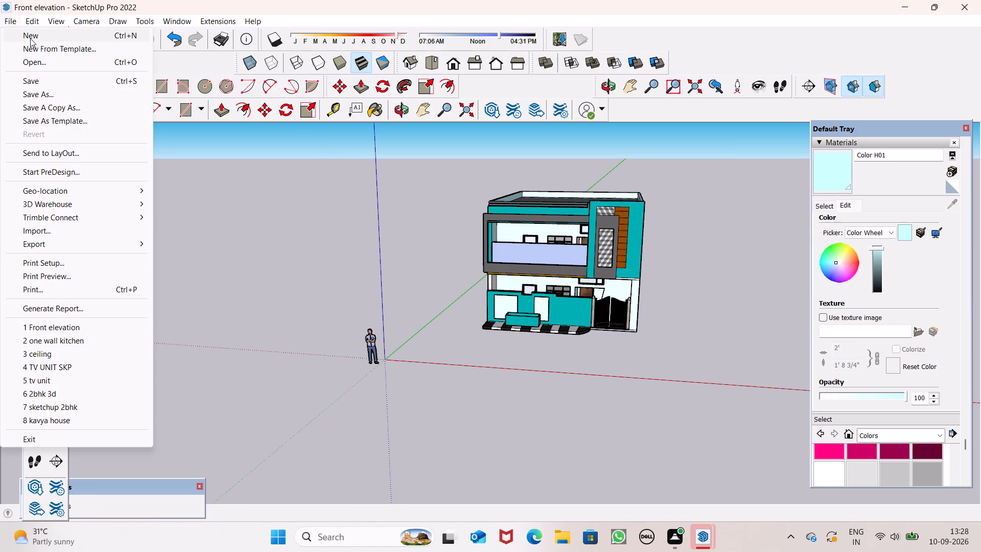
left_click(56, 243)
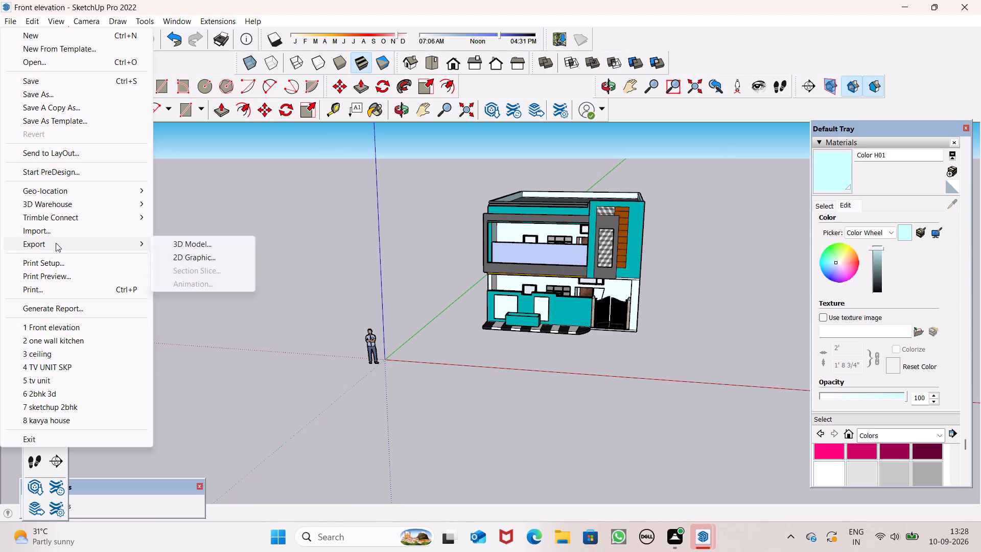
left_click(181, 258)
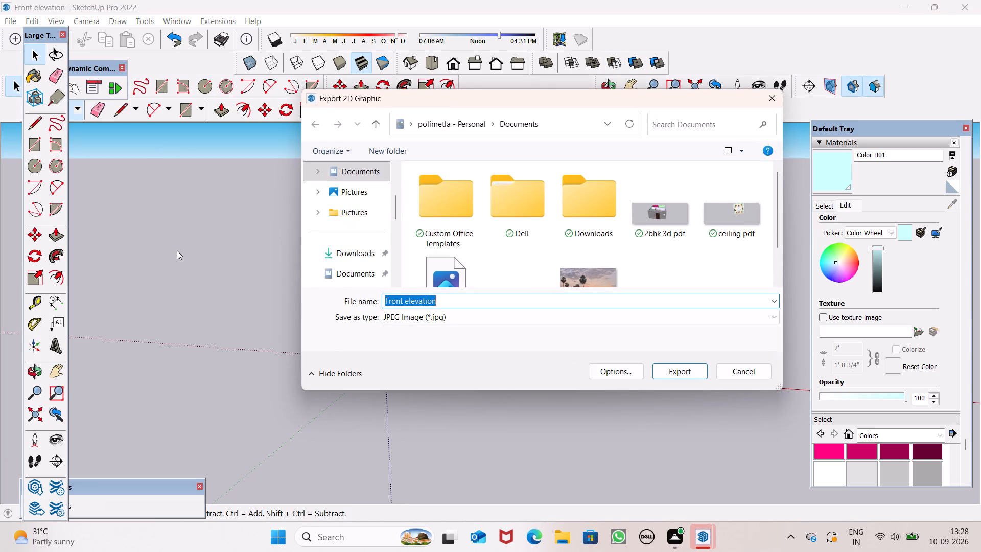
left_click(475, 304)
key("space")
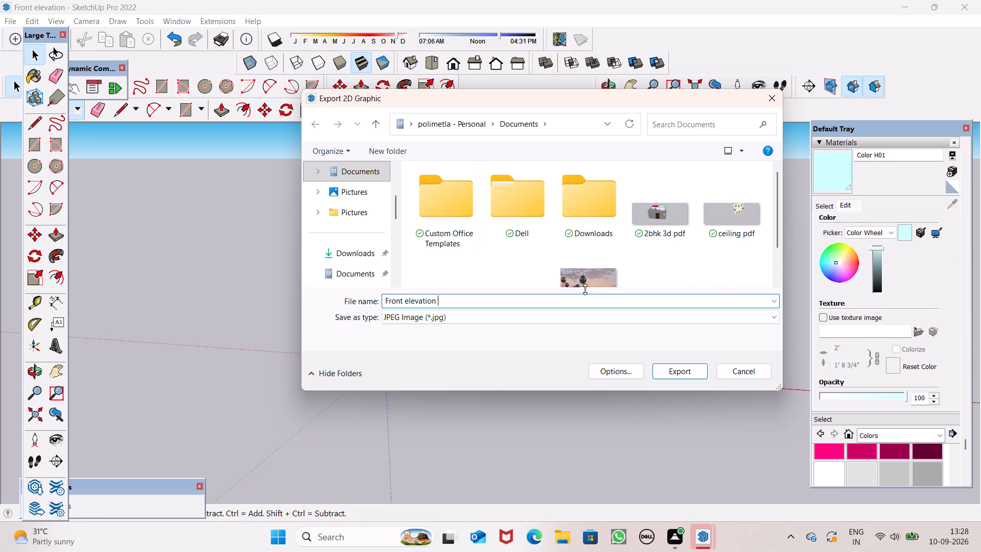
type("pdf")
left_click(672, 373)
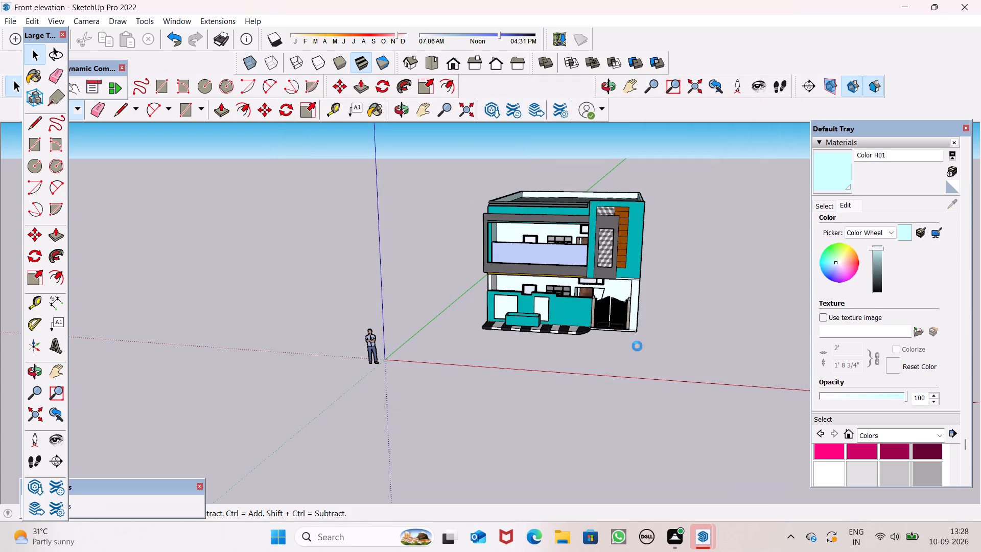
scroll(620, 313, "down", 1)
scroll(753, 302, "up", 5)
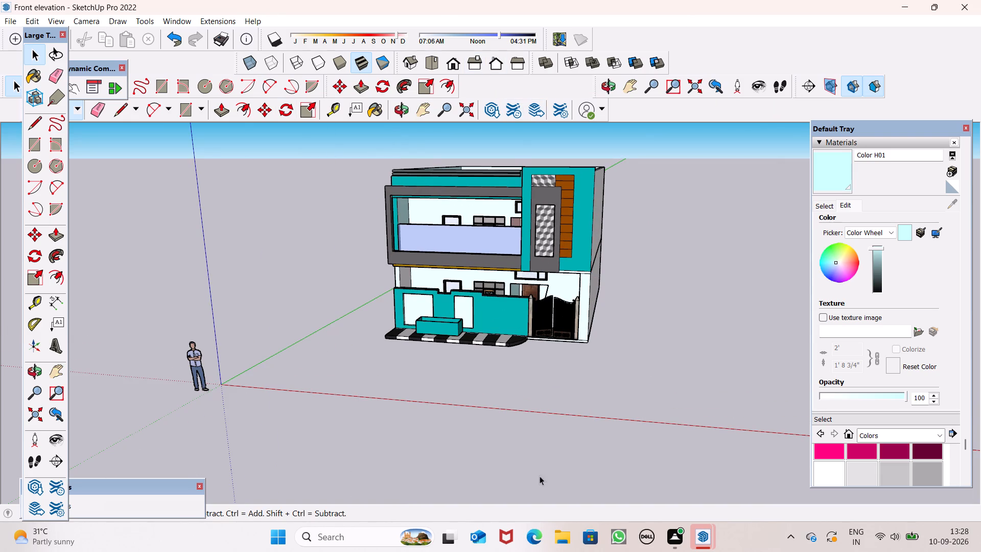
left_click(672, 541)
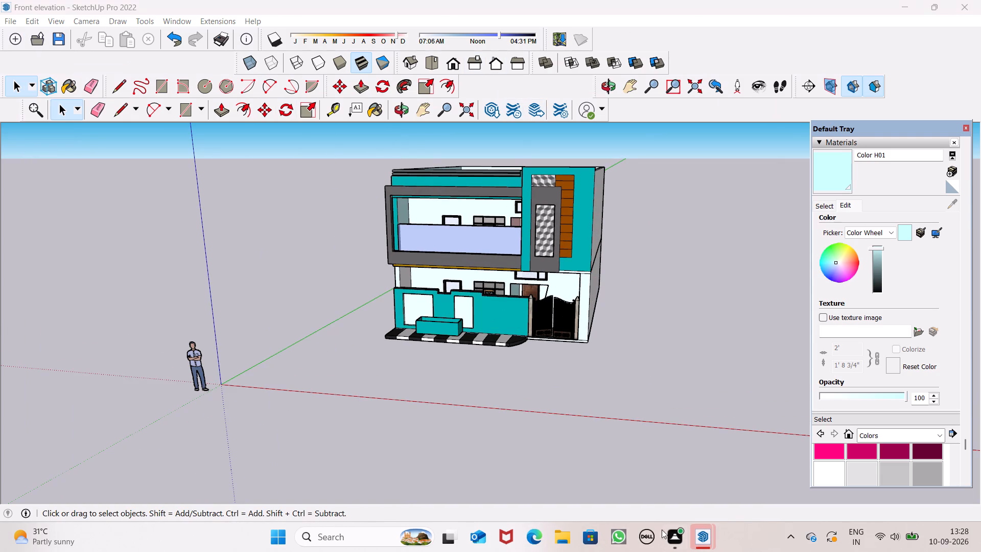